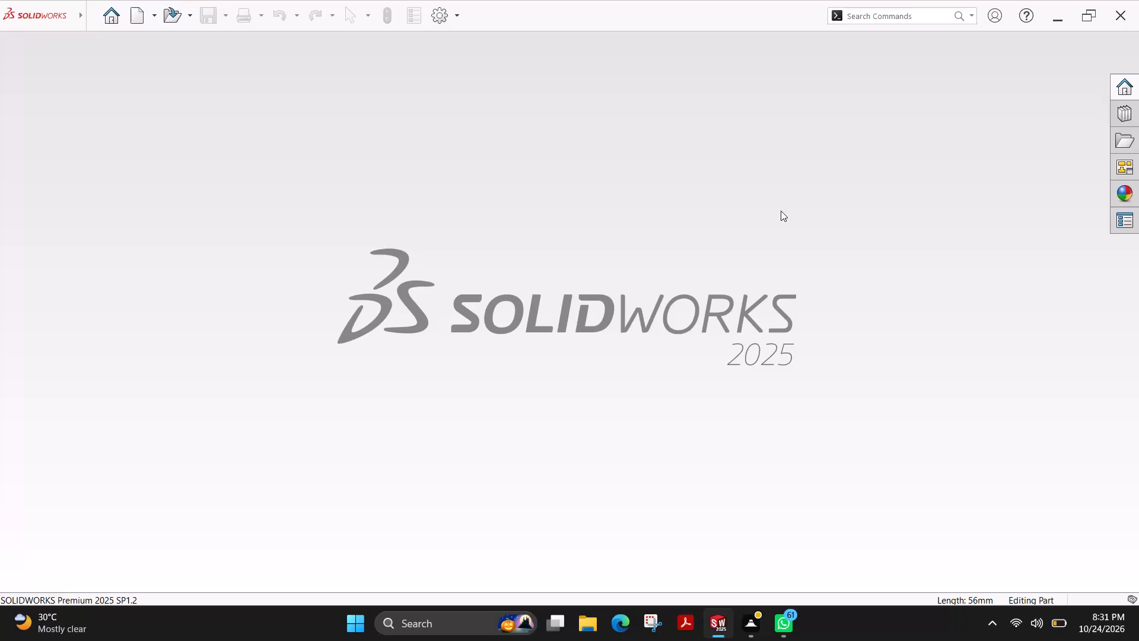
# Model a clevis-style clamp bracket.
# Create a new part document.
pyautogui.click(139, 15)
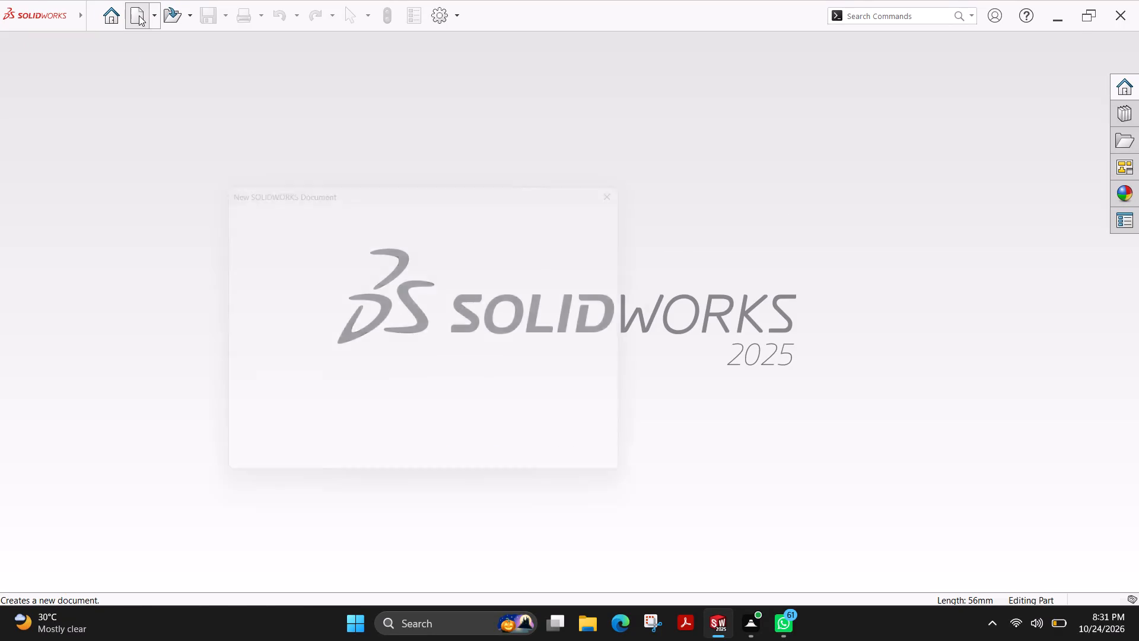
pyautogui.click(493, 465)
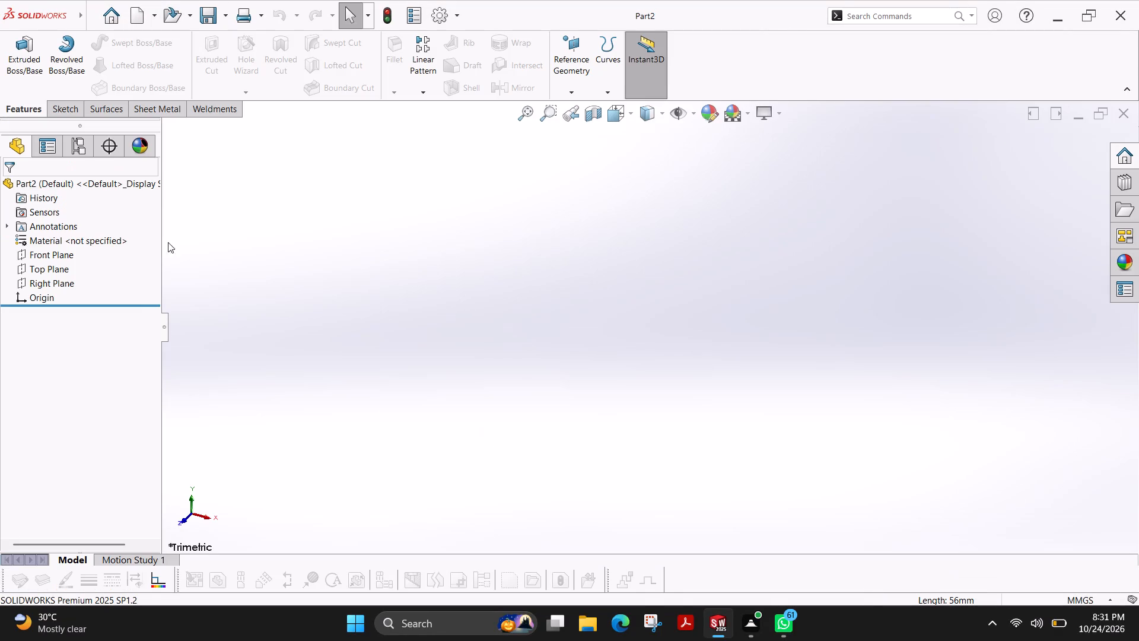
# Start a sketch on the Front Plane and draw a circle centred on the origin with a radius of about 29.6 mm.
pyautogui.click(62, 108)
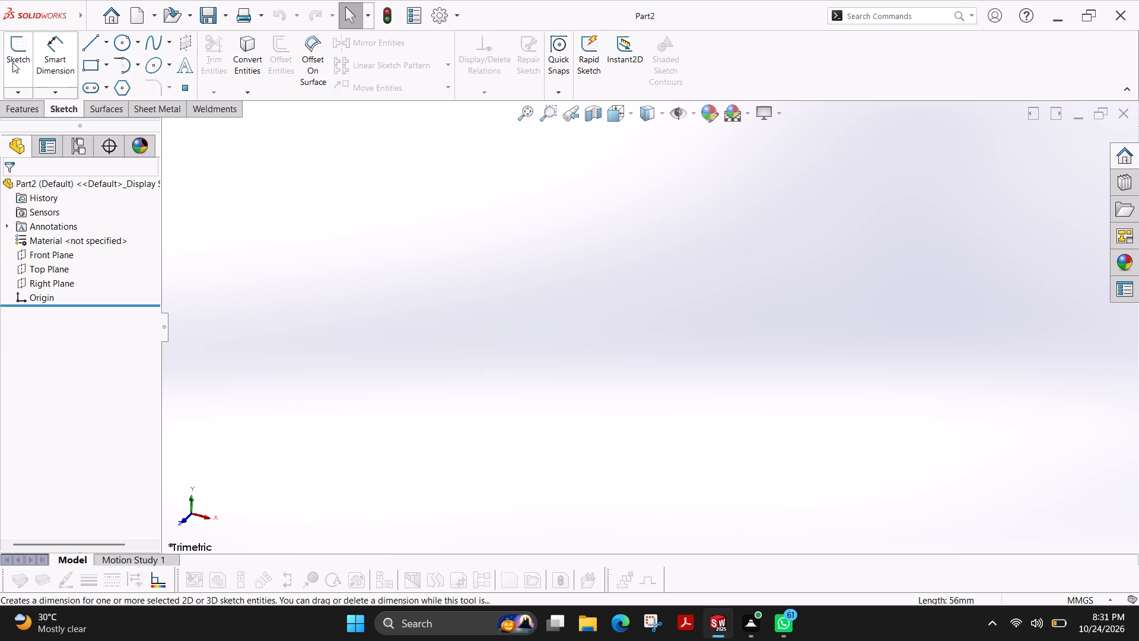
pyautogui.click(12, 62)
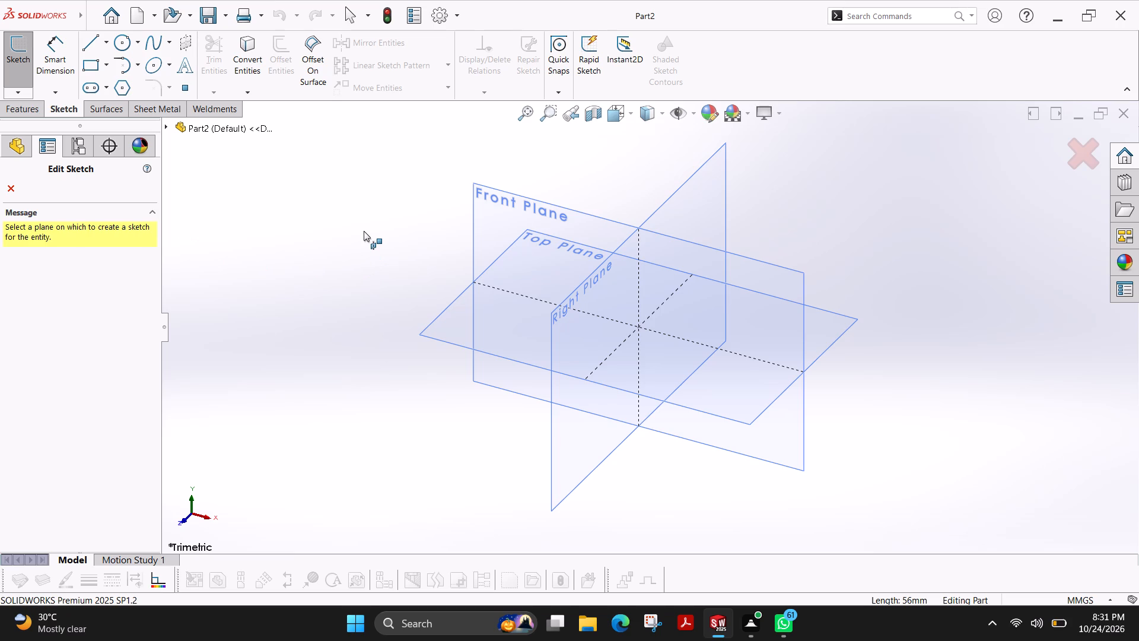
pyautogui.click(491, 224)
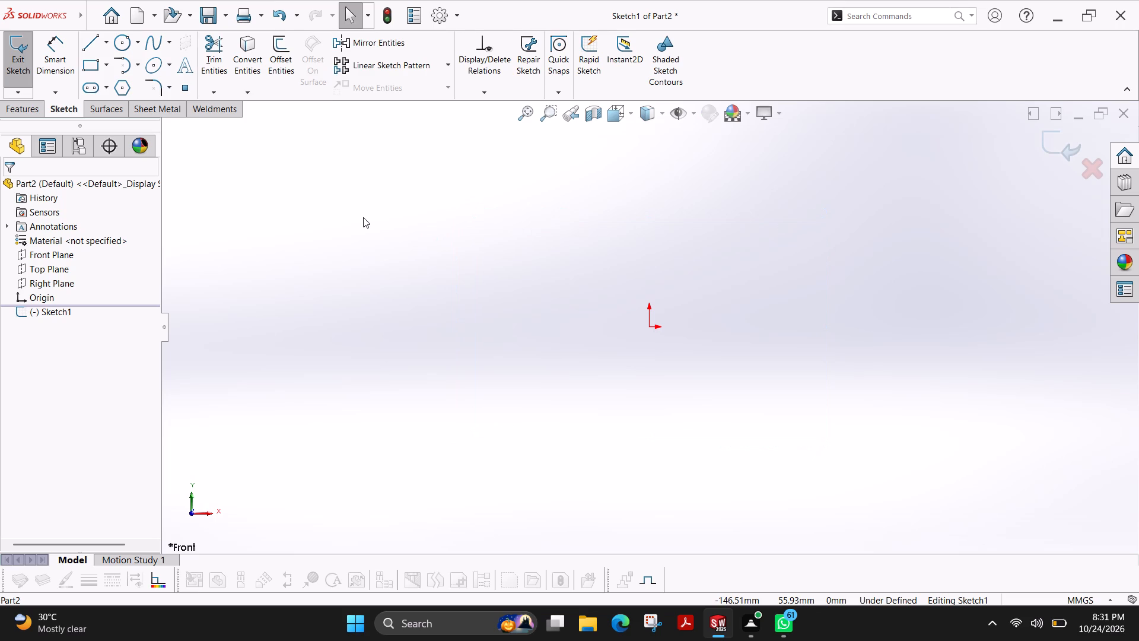
pyautogui.click(119, 47)
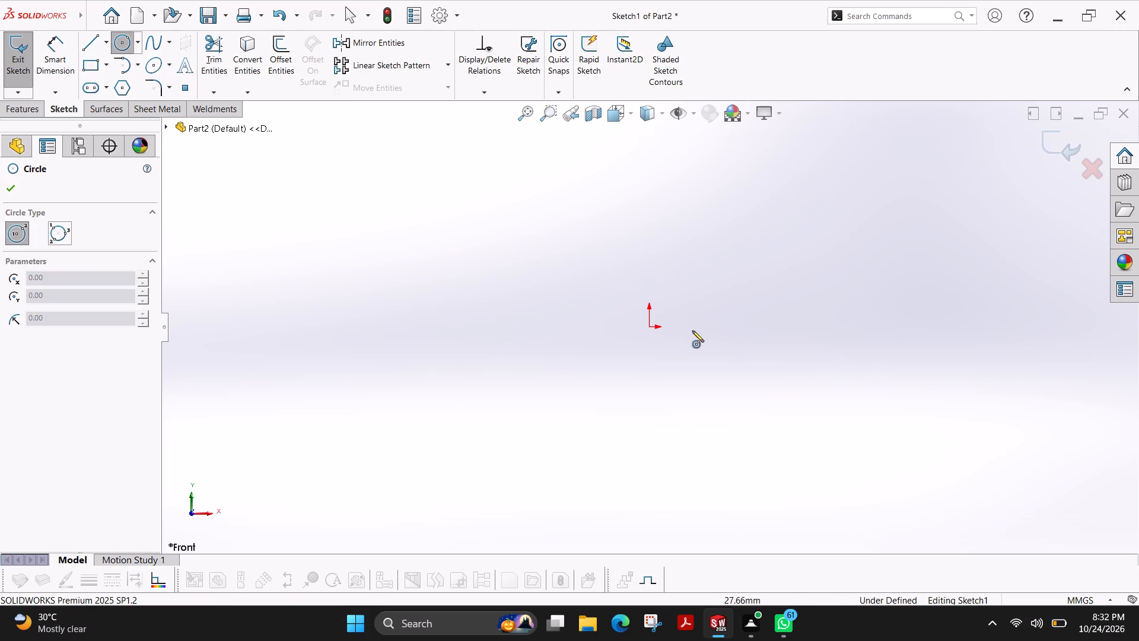
pyautogui.click(646, 328)
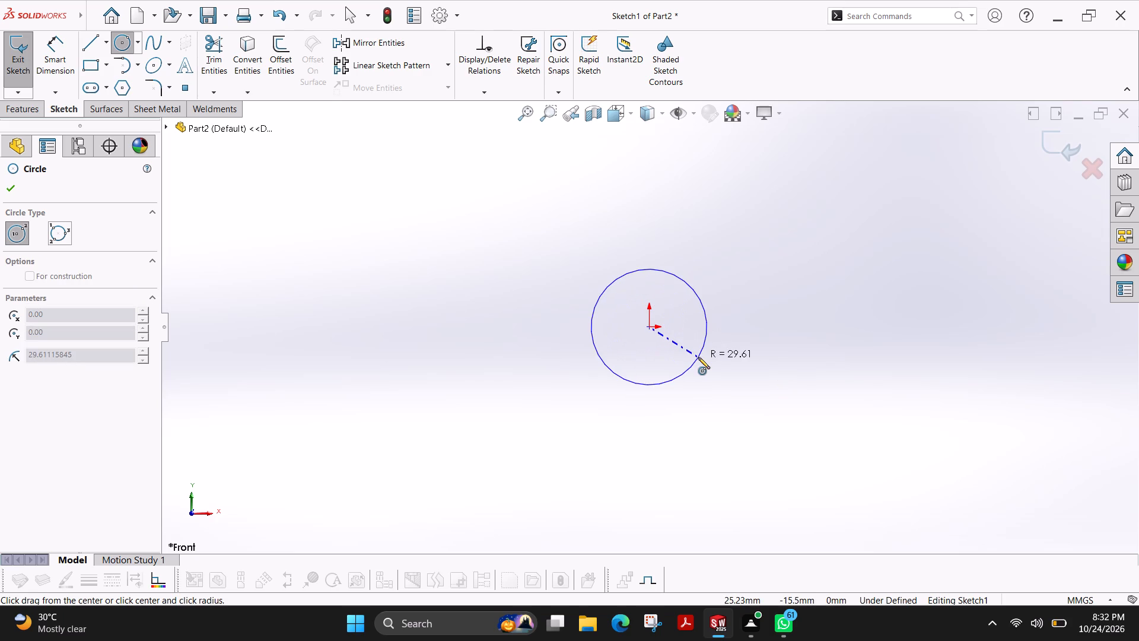
pyautogui.click(698, 357)
# Dimension the circle's diameter and set it to 32 mm.
pyautogui.click(64, 50)
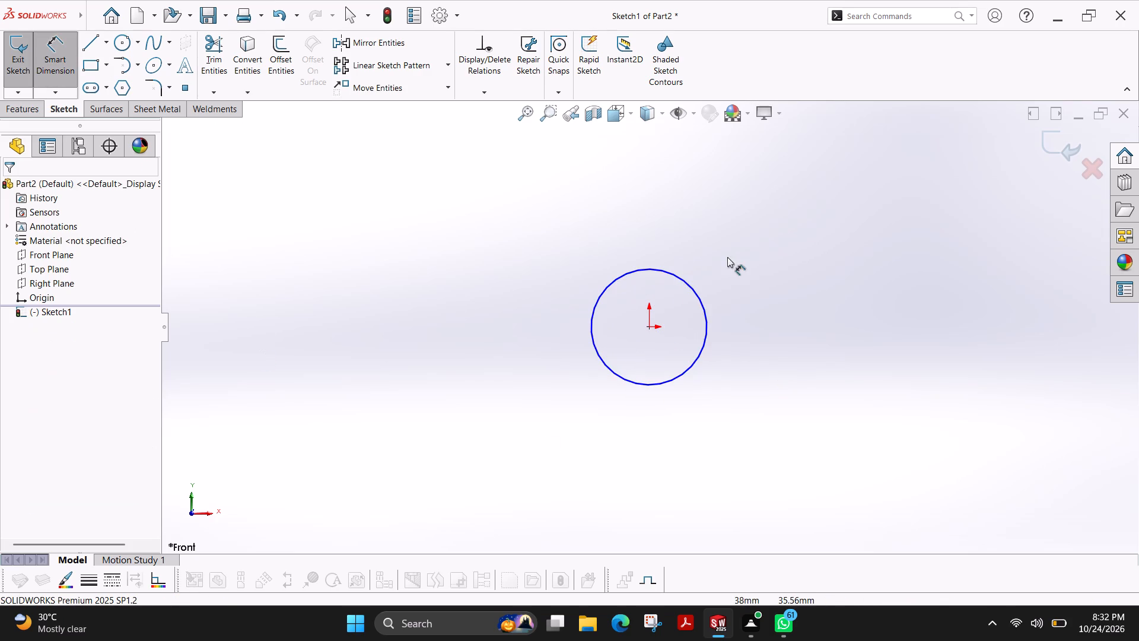
pyautogui.click(677, 280)
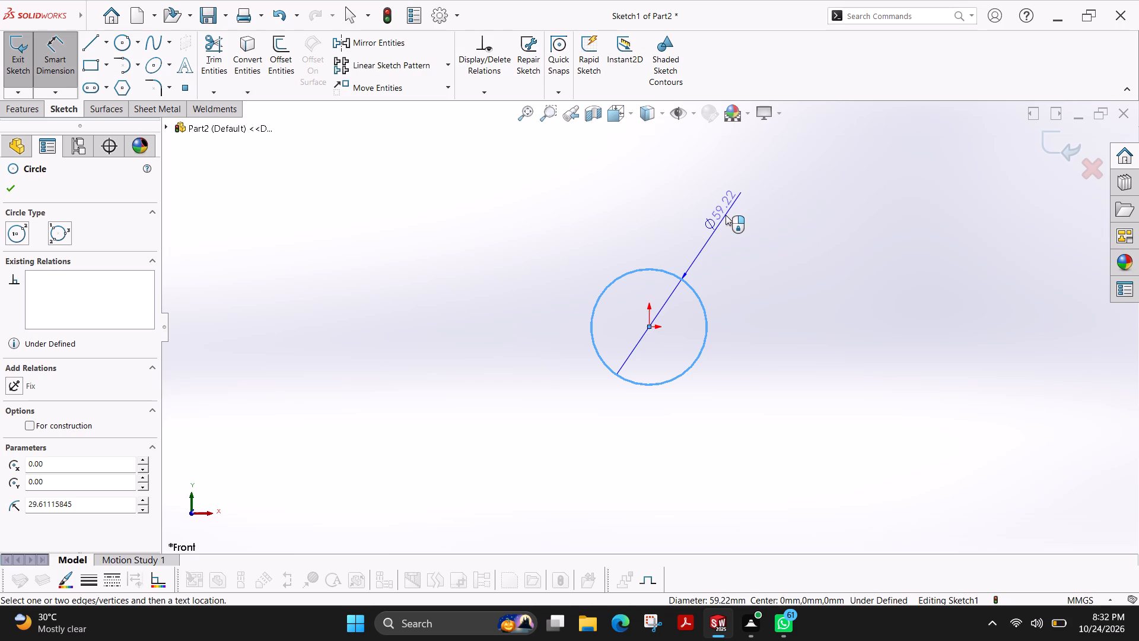
pyautogui.click(726, 215)
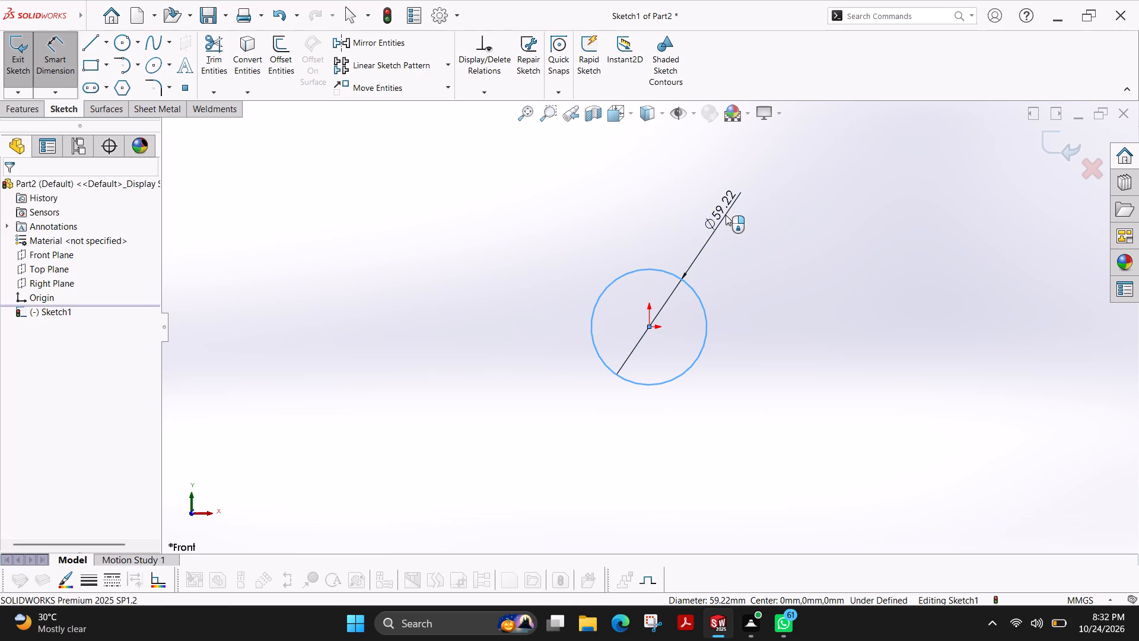
pyautogui.write('32')
pyautogui.press('Return')
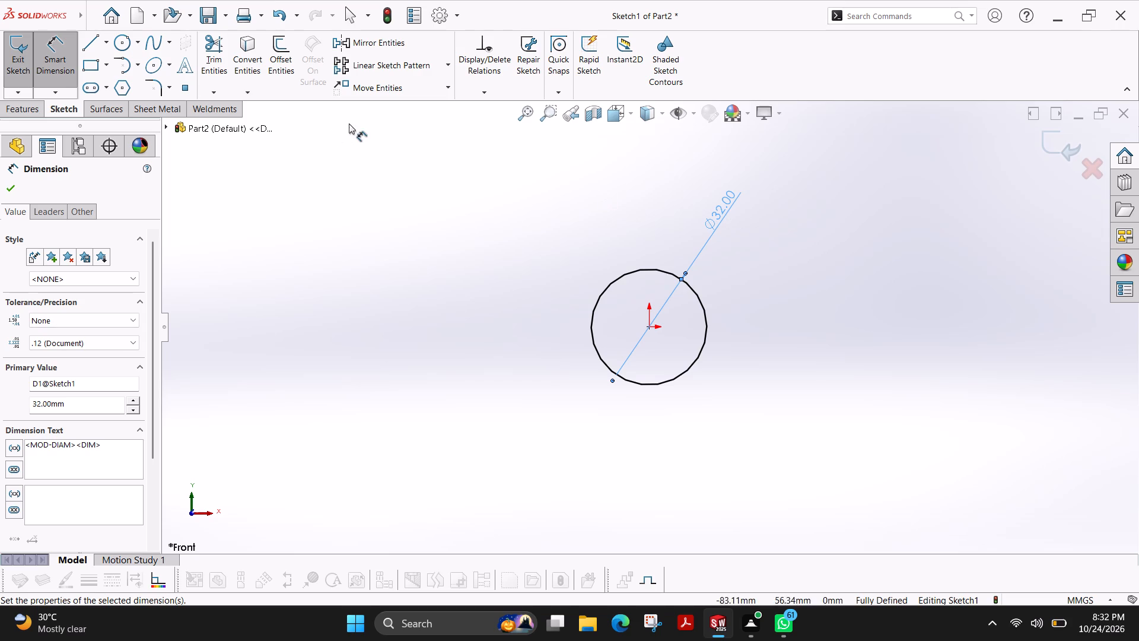
# Sketch a connected line chain from the circle's right quadrant point, beginning with a horizontal line about 16 mm long going outward.
pyautogui.click(94, 43)
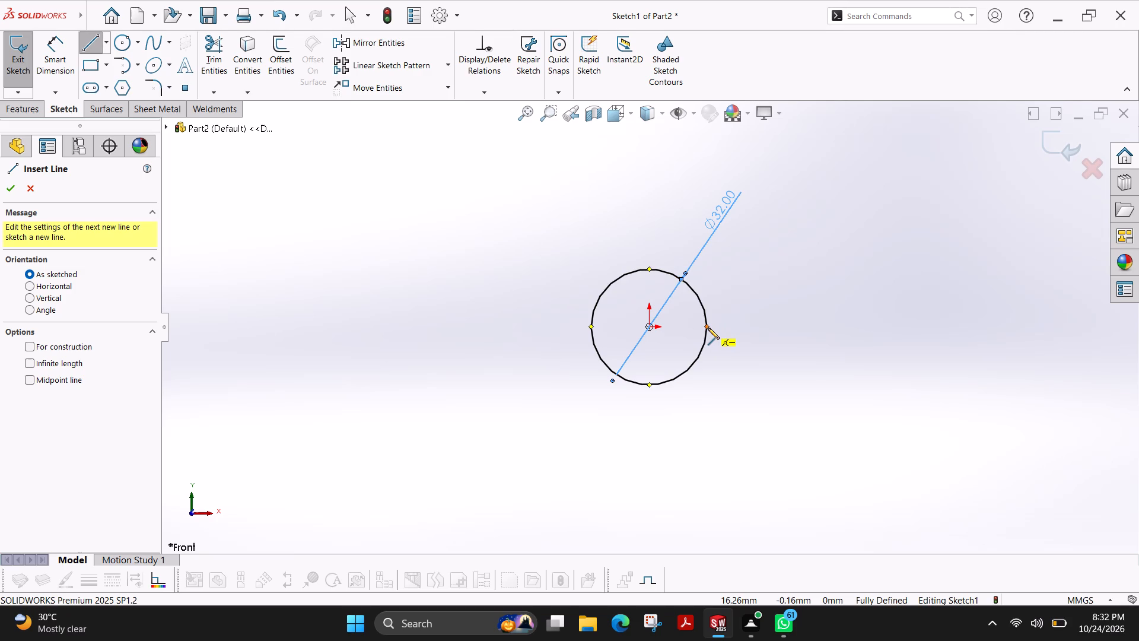
pyautogui.click(708, 328)
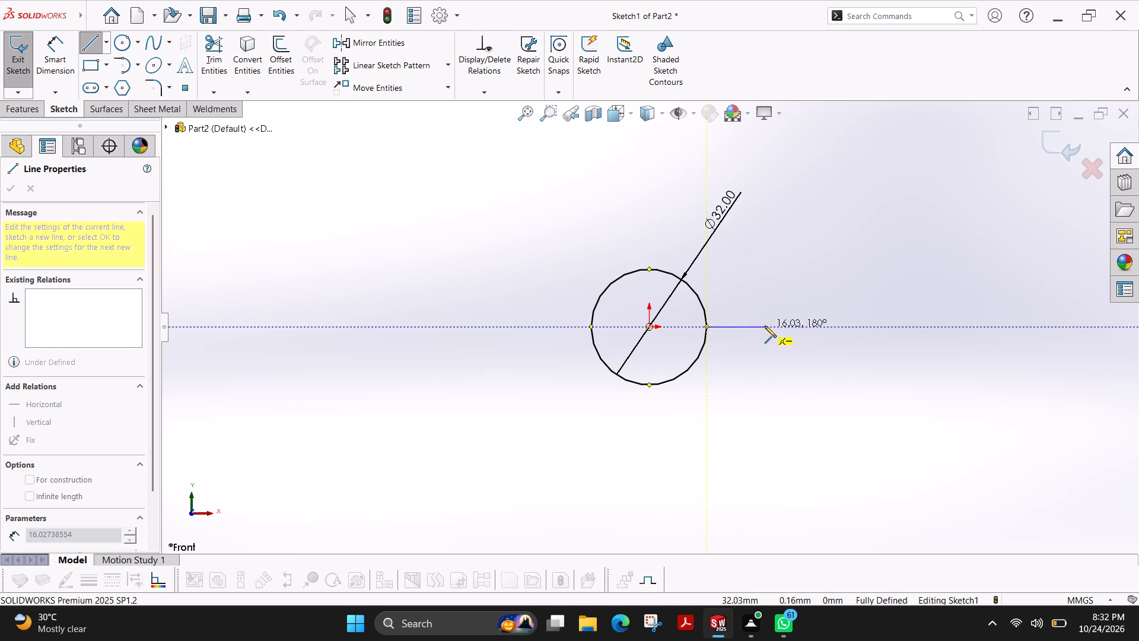
pyautogui.click(765, 326)
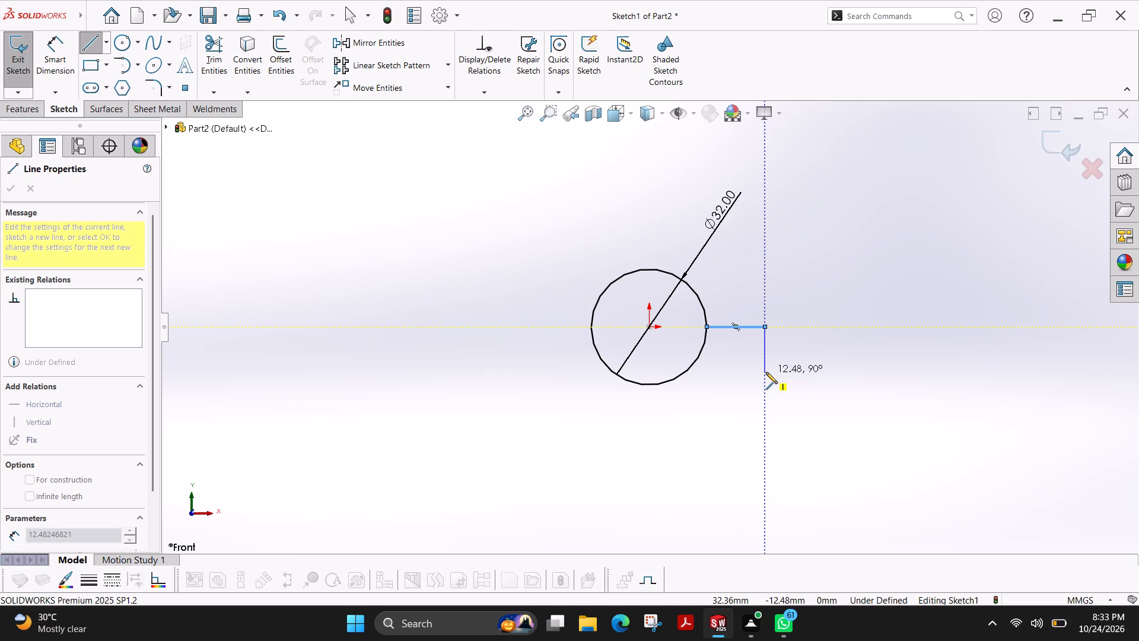
pyautogui.scroll(1, 766, 372)
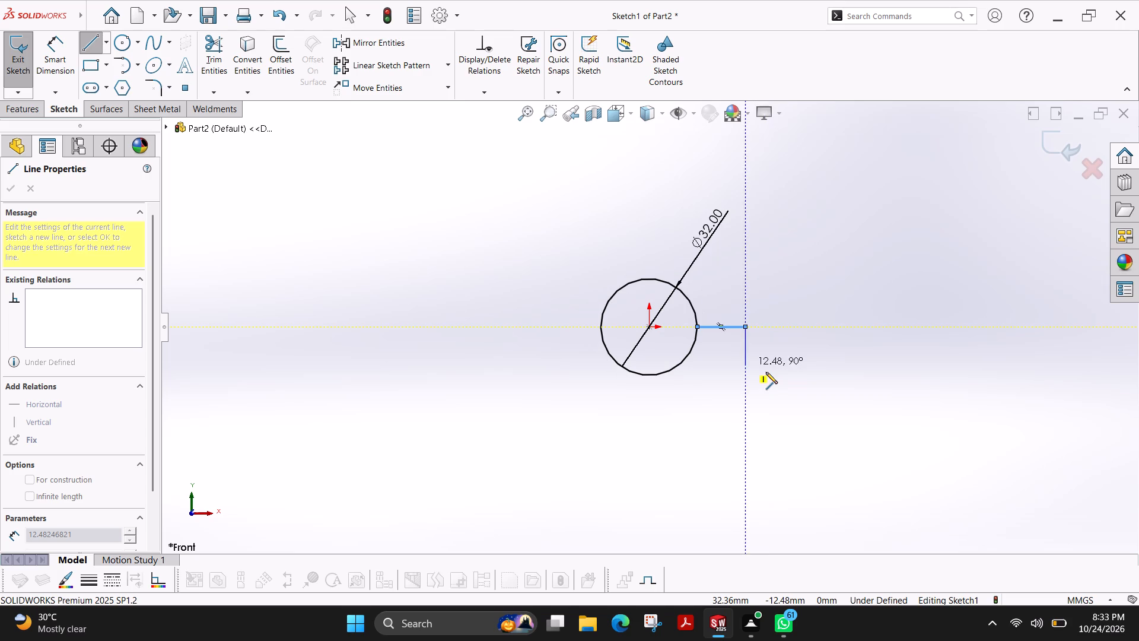
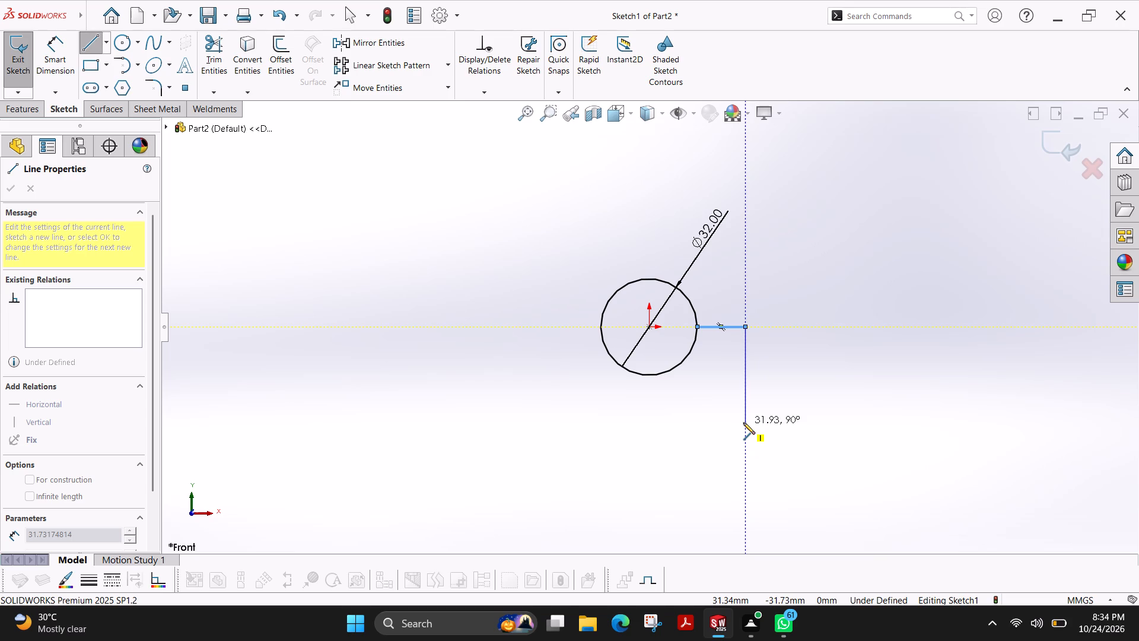
# Continue the line chain with a vertical line about 32 mm down, a sloped line about 77 mm down-left, and a horizontal line about 27.6 mm leftward.
pyautogui.click(743, 423)
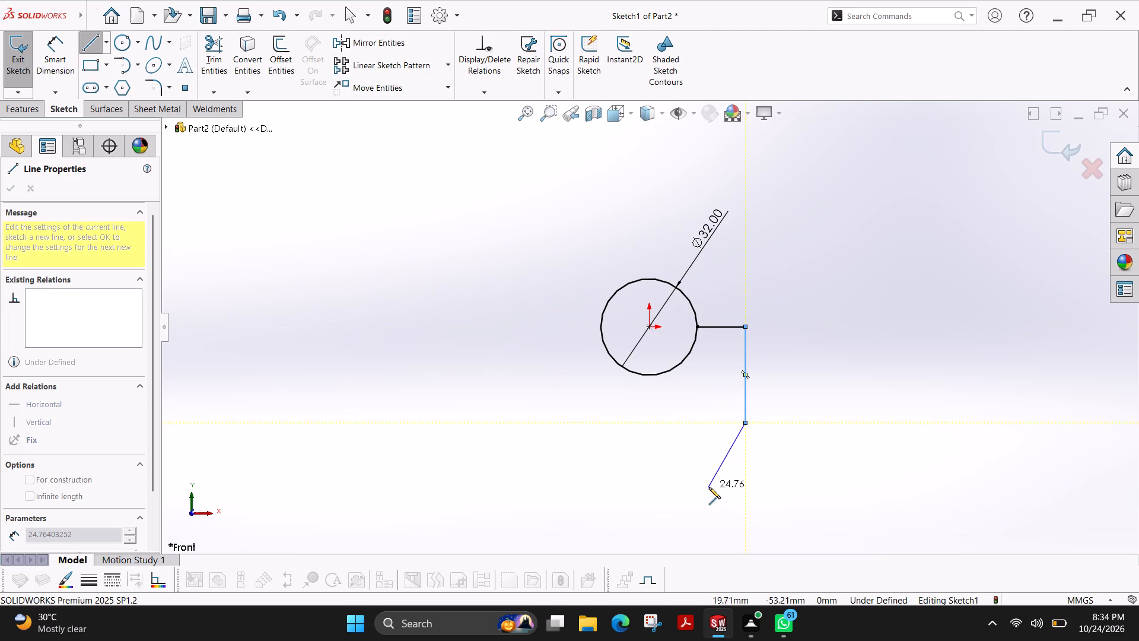
pyautogui.scroll(3, 709, 487)
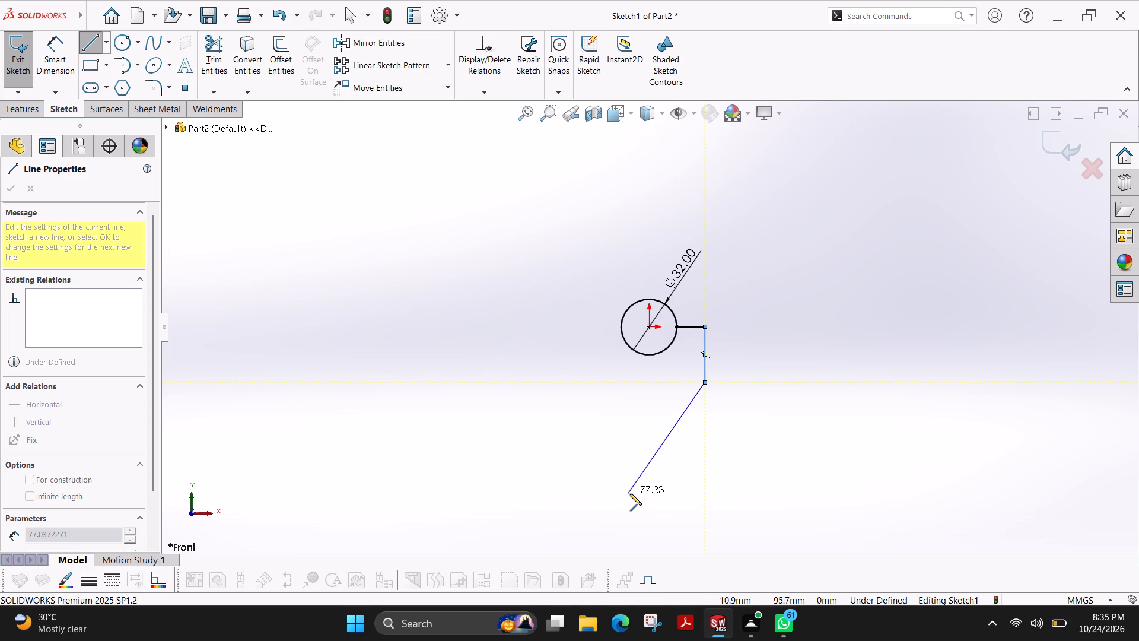
pyautogui.click(630, 494)
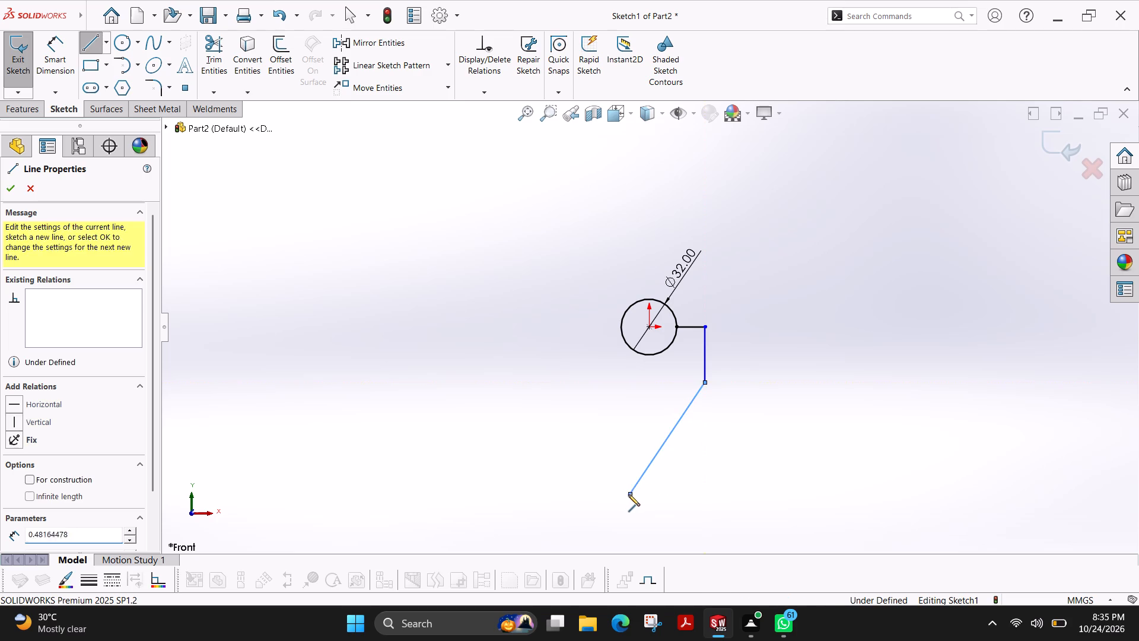
pyautogui.click(582, 494)
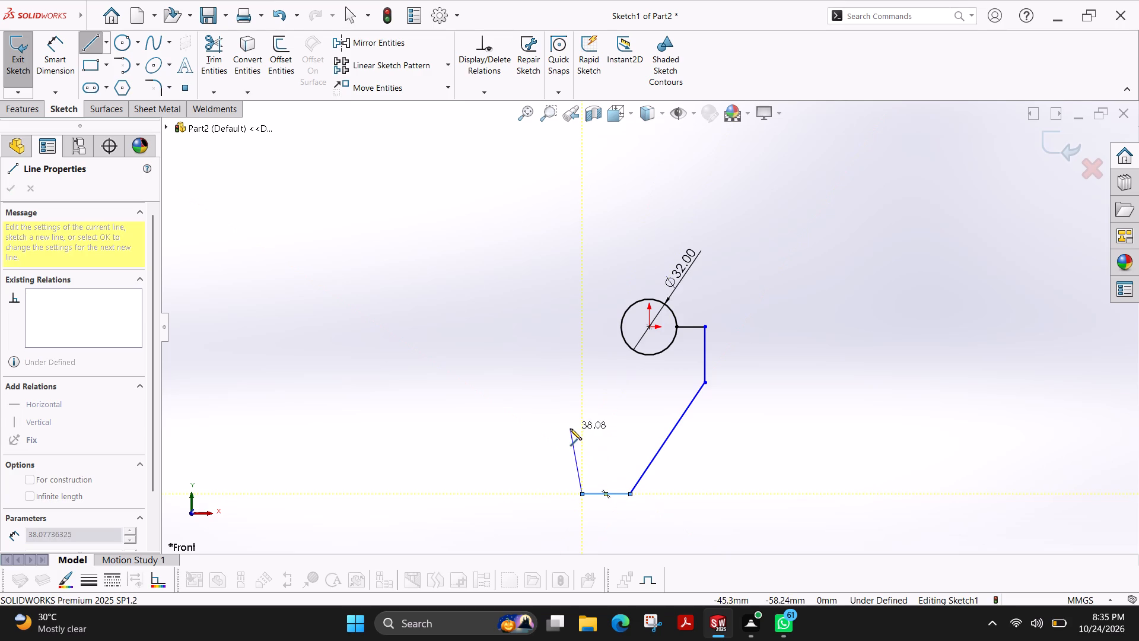
pyautogui.press('Escape')
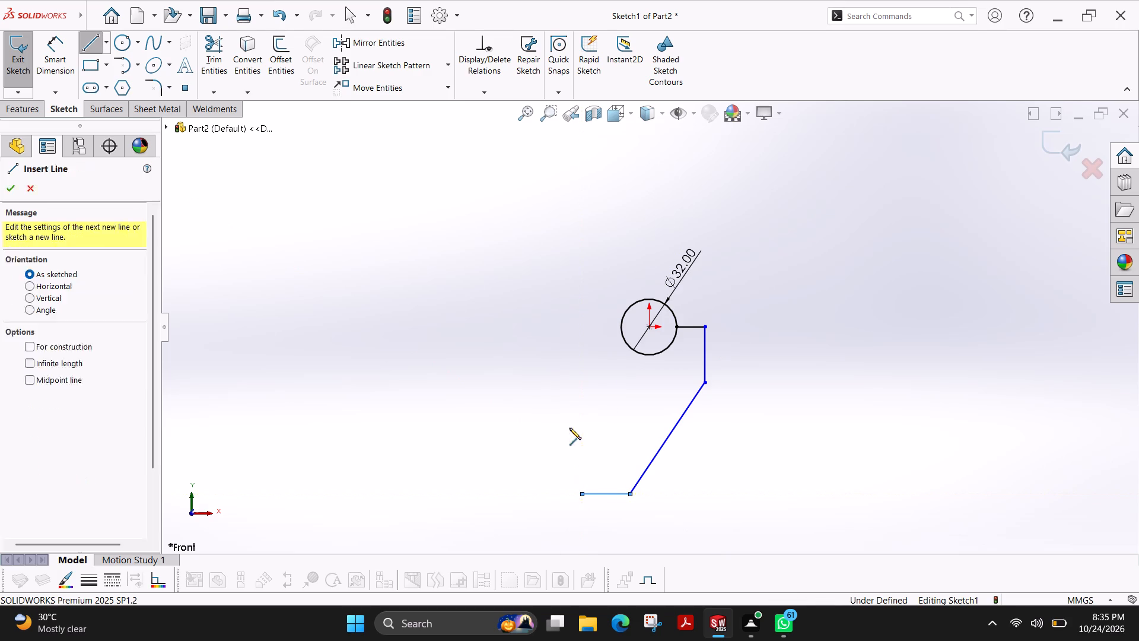
pyautogui.click(333, 143)
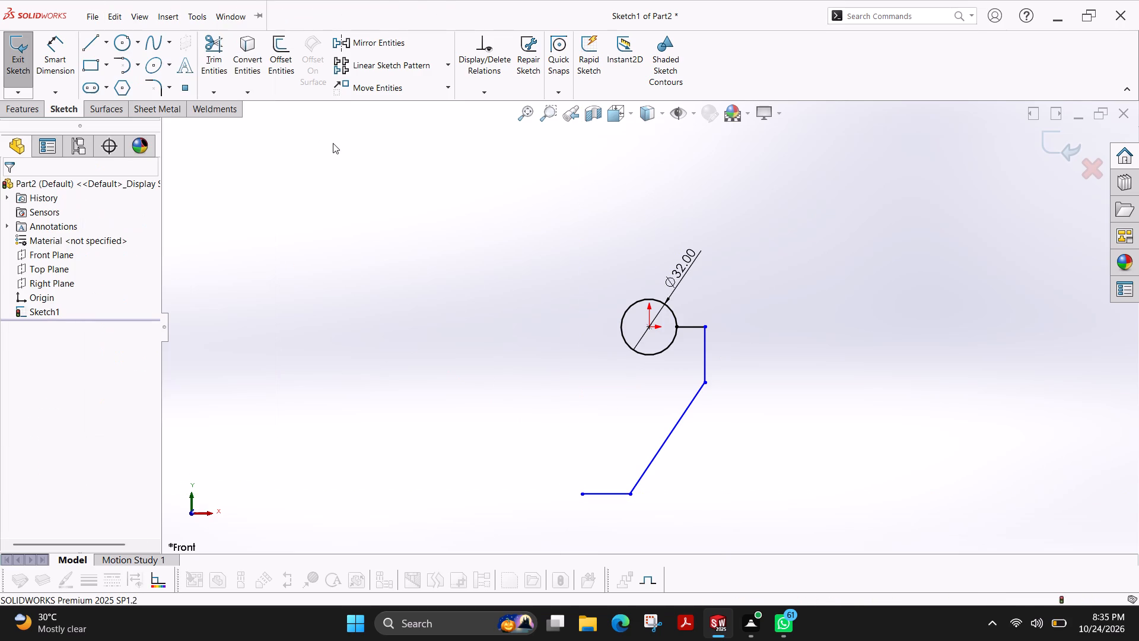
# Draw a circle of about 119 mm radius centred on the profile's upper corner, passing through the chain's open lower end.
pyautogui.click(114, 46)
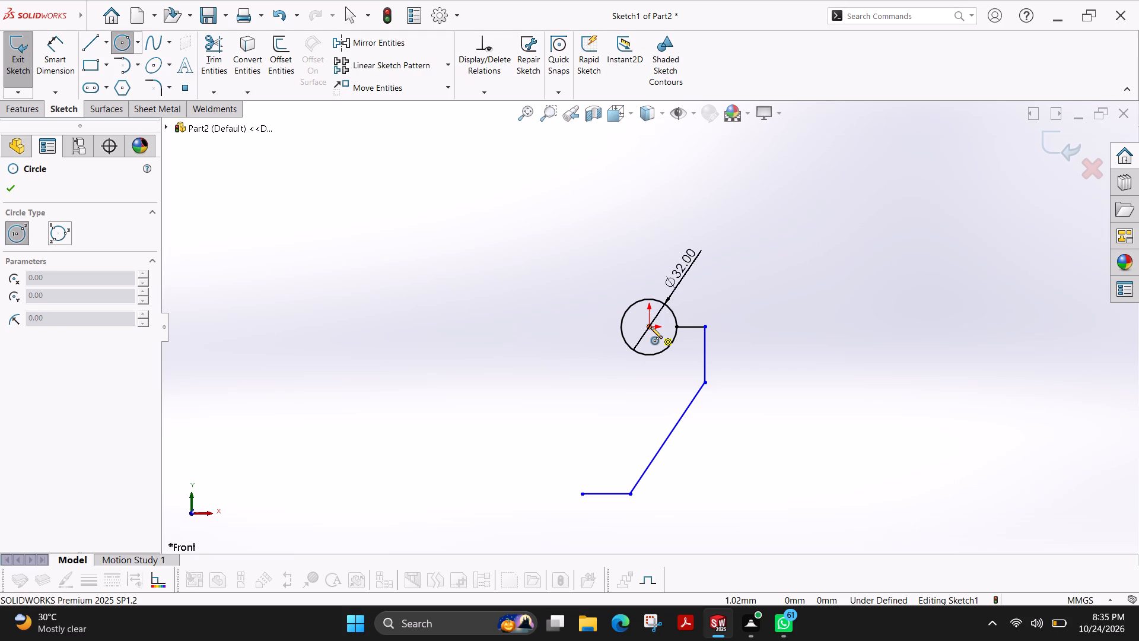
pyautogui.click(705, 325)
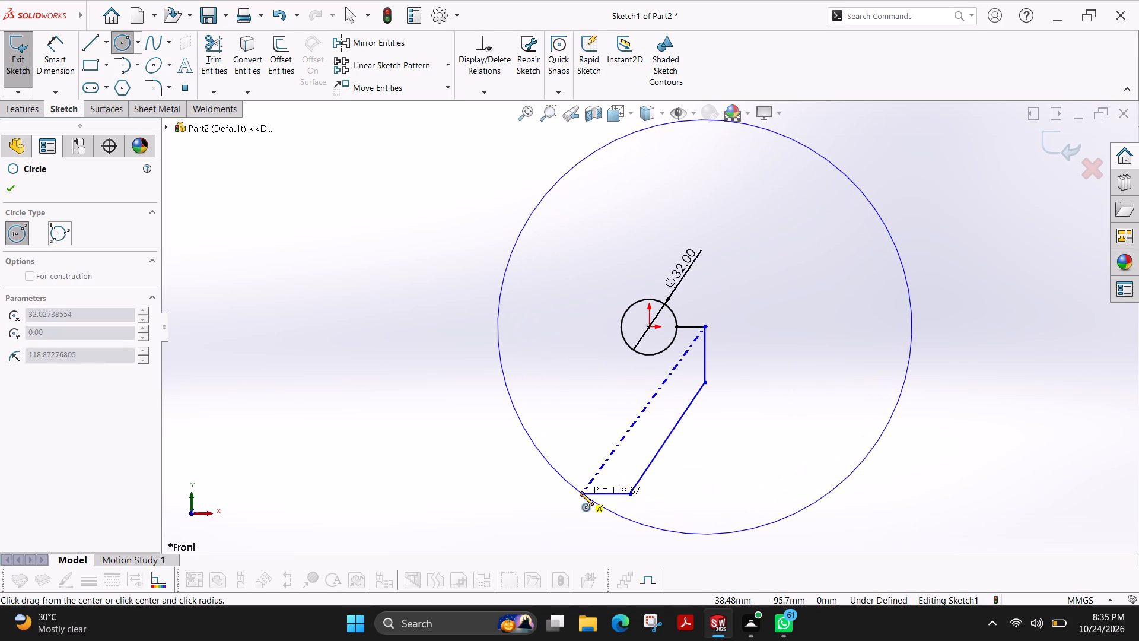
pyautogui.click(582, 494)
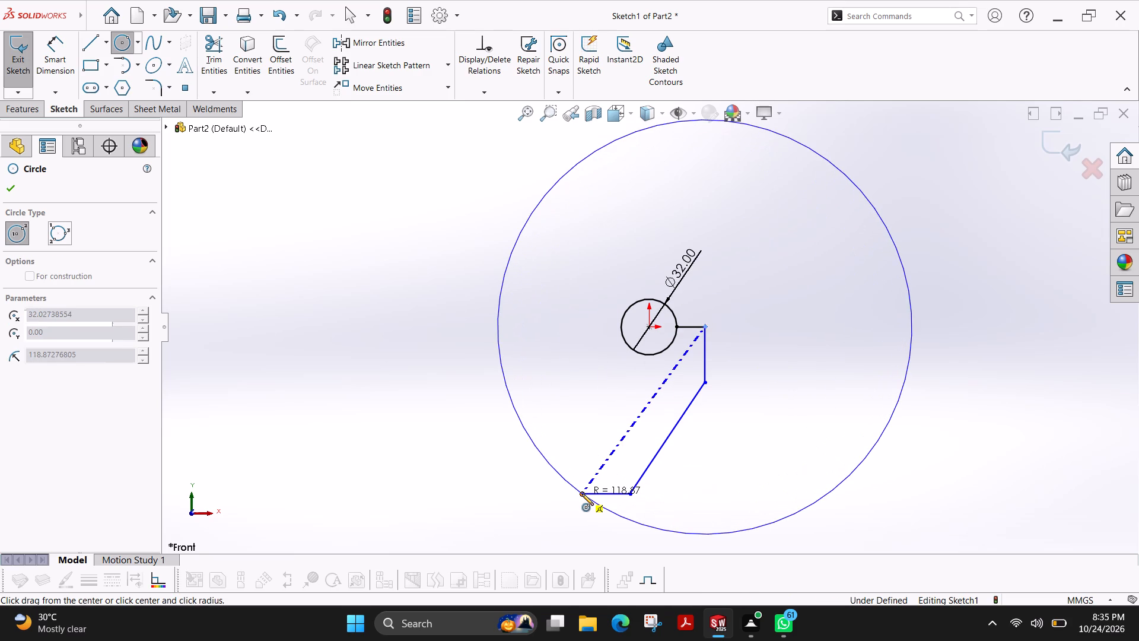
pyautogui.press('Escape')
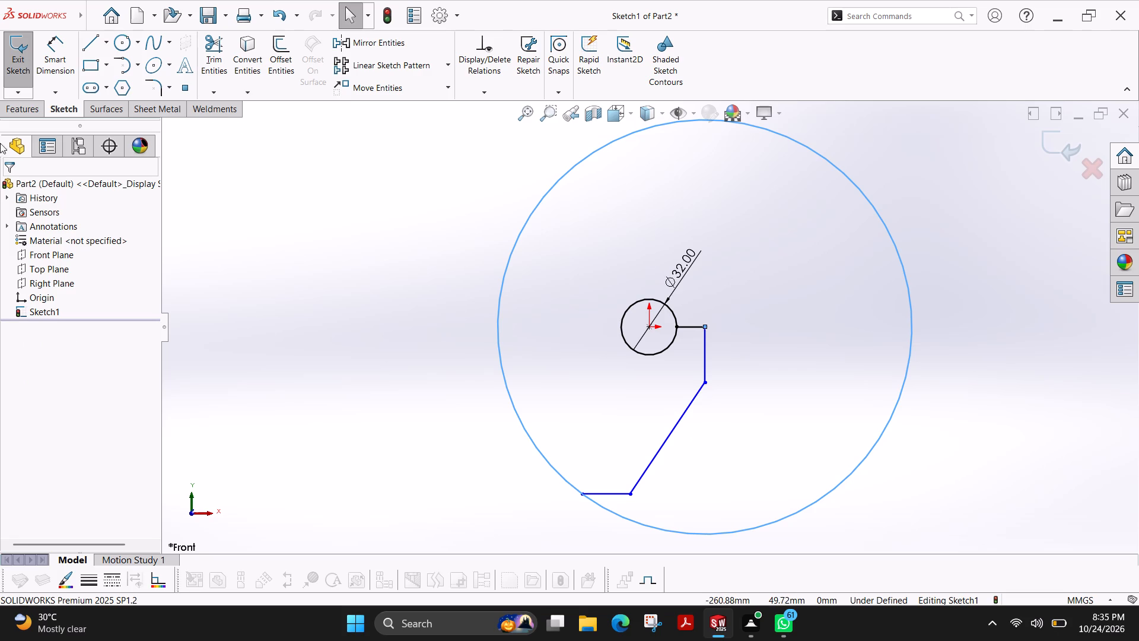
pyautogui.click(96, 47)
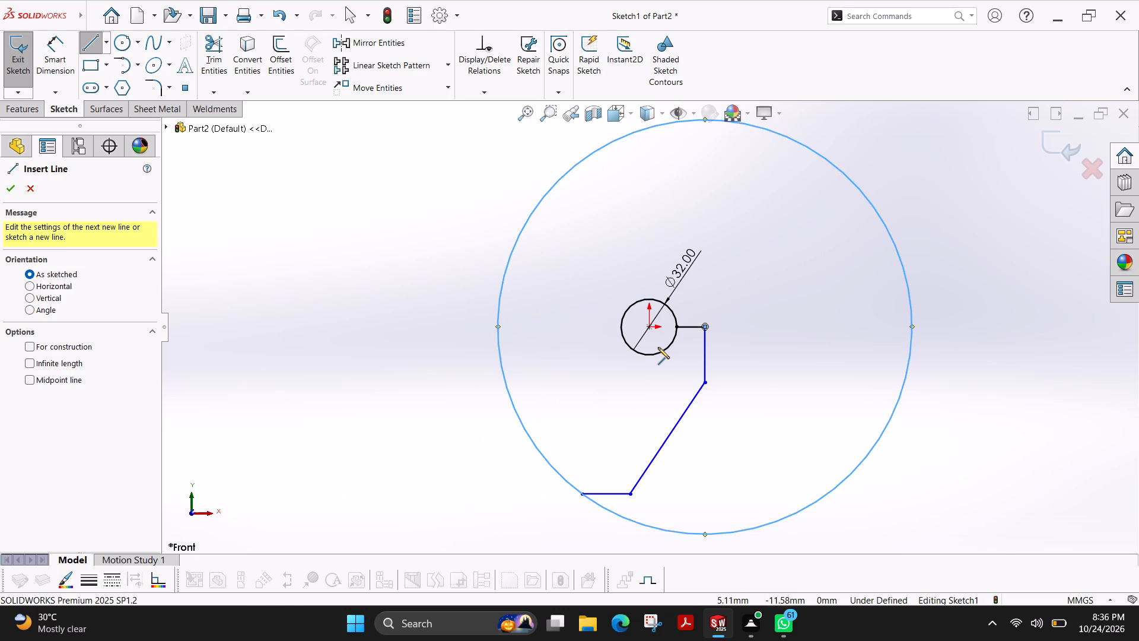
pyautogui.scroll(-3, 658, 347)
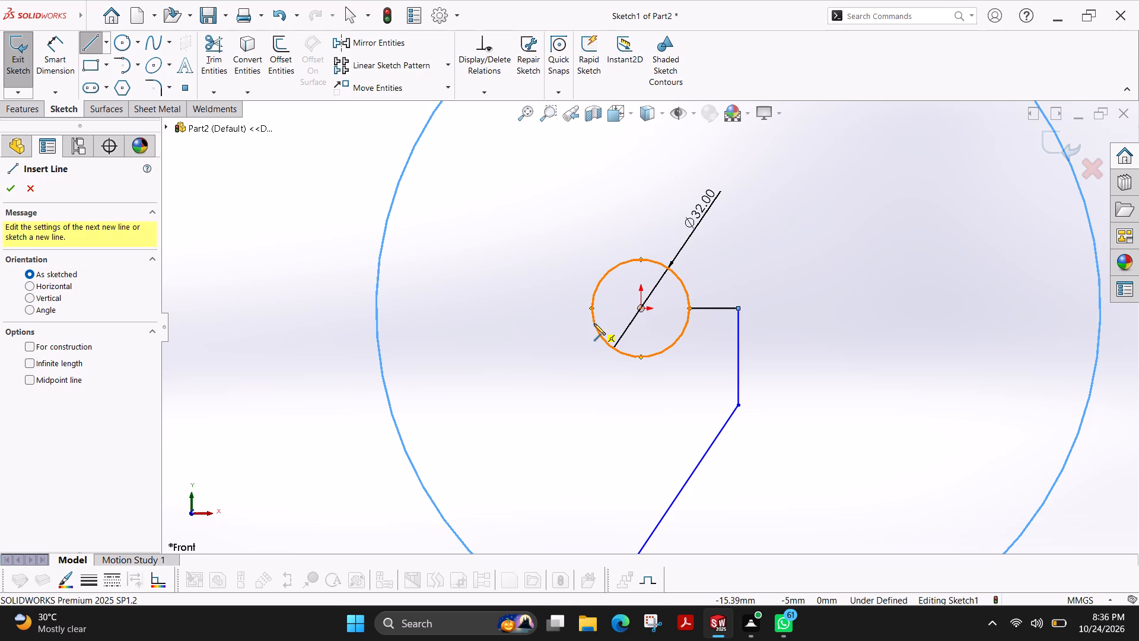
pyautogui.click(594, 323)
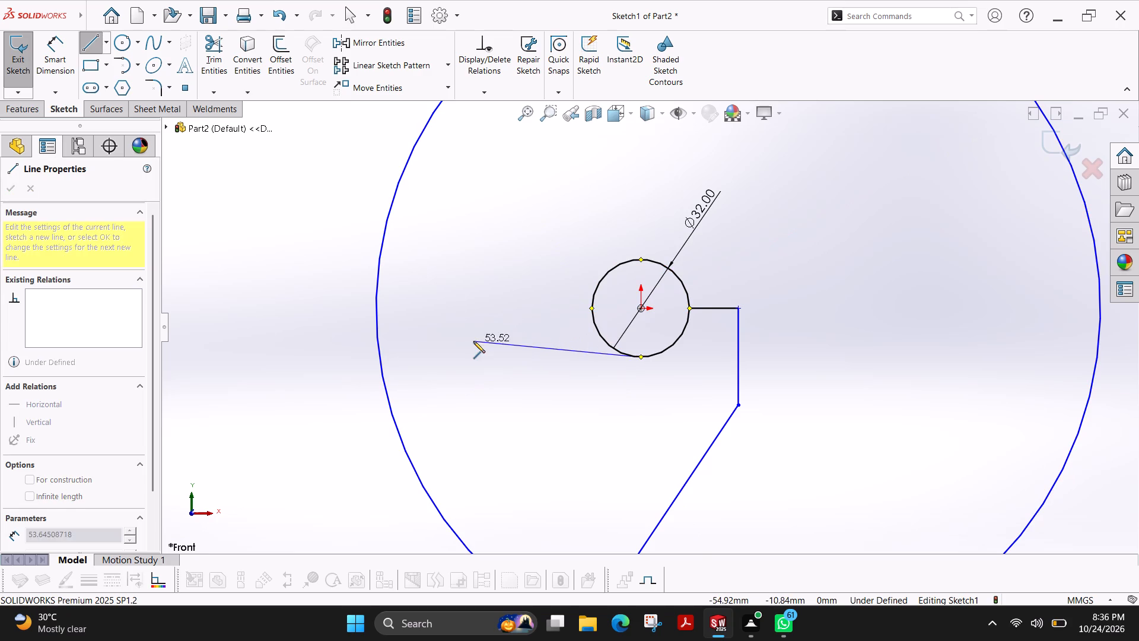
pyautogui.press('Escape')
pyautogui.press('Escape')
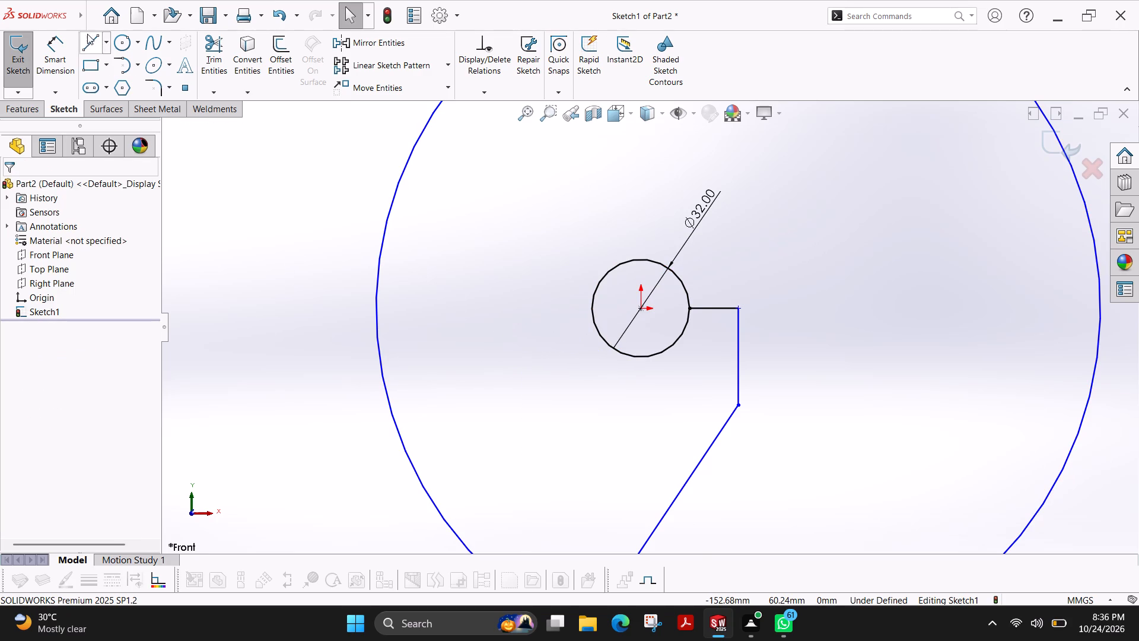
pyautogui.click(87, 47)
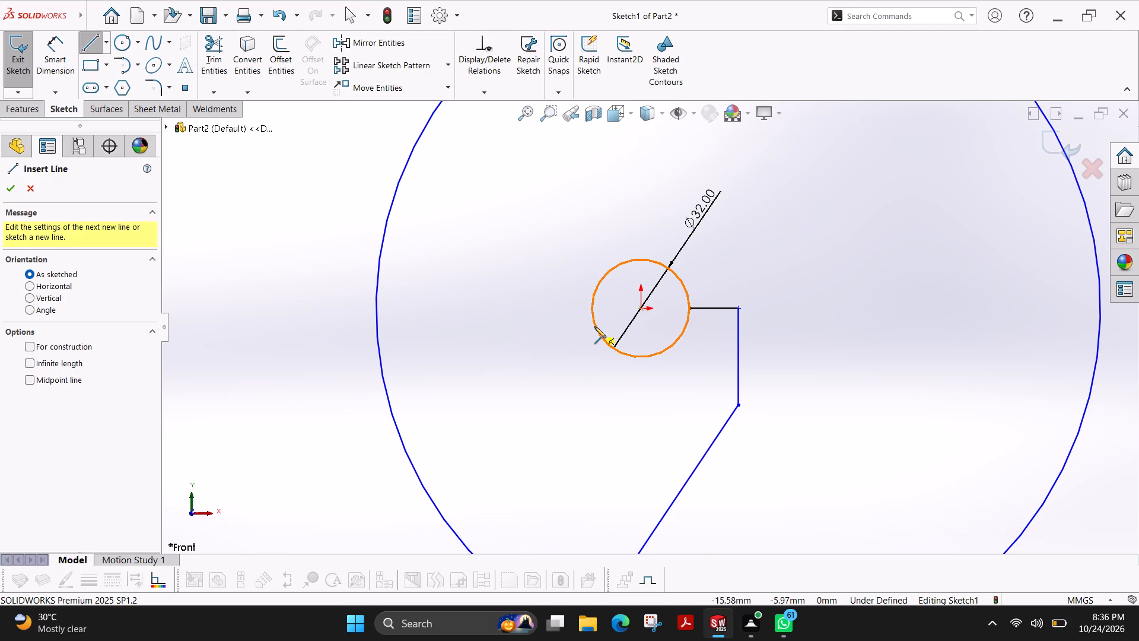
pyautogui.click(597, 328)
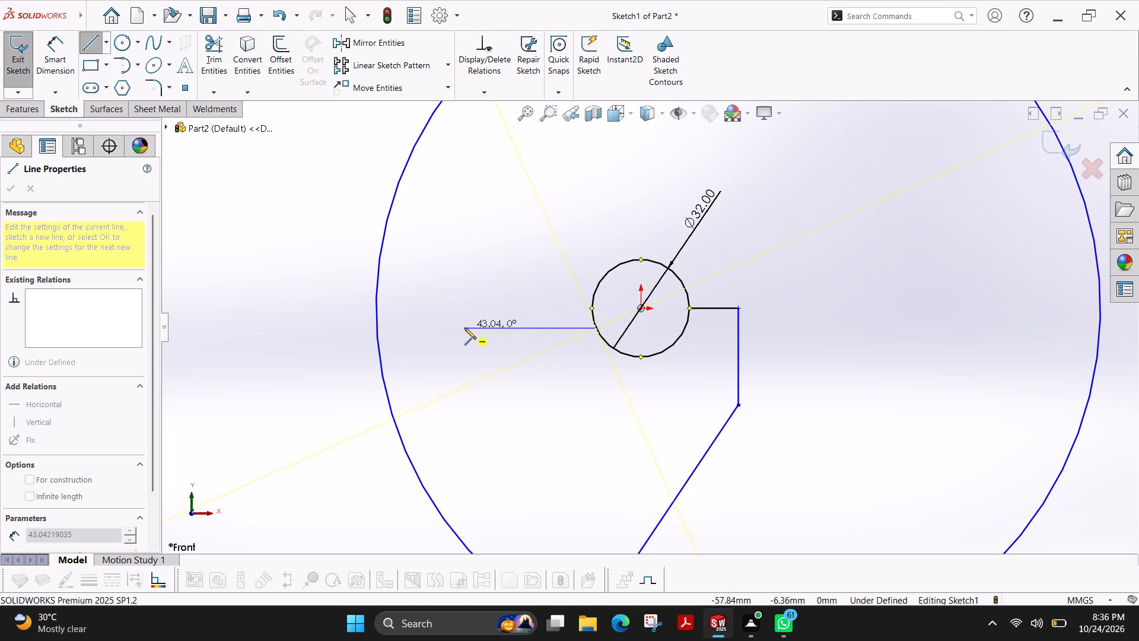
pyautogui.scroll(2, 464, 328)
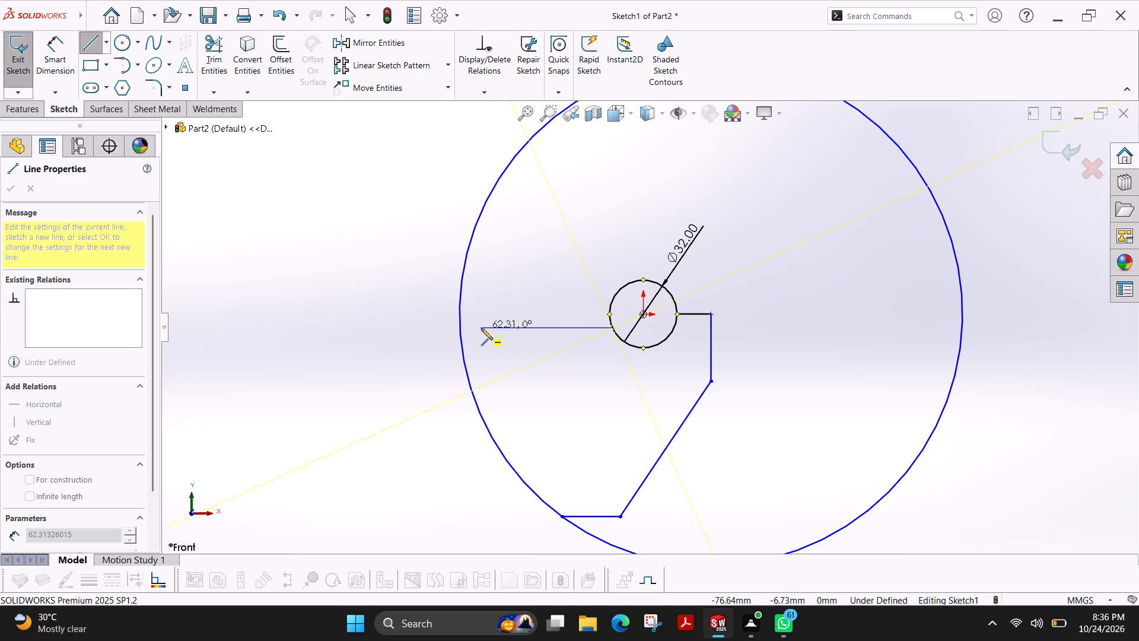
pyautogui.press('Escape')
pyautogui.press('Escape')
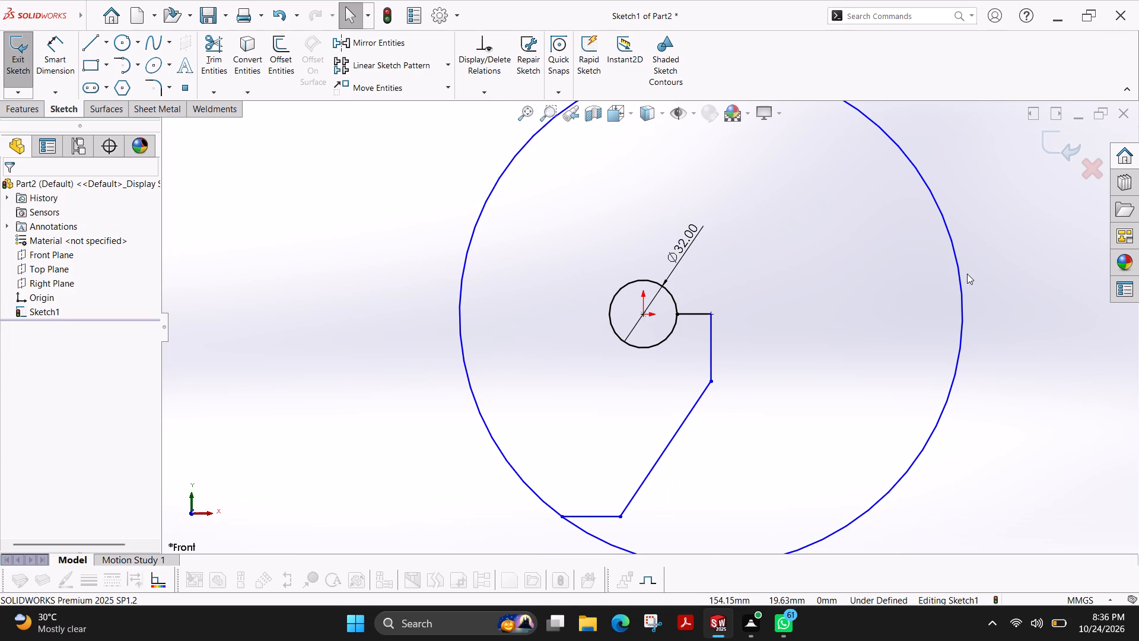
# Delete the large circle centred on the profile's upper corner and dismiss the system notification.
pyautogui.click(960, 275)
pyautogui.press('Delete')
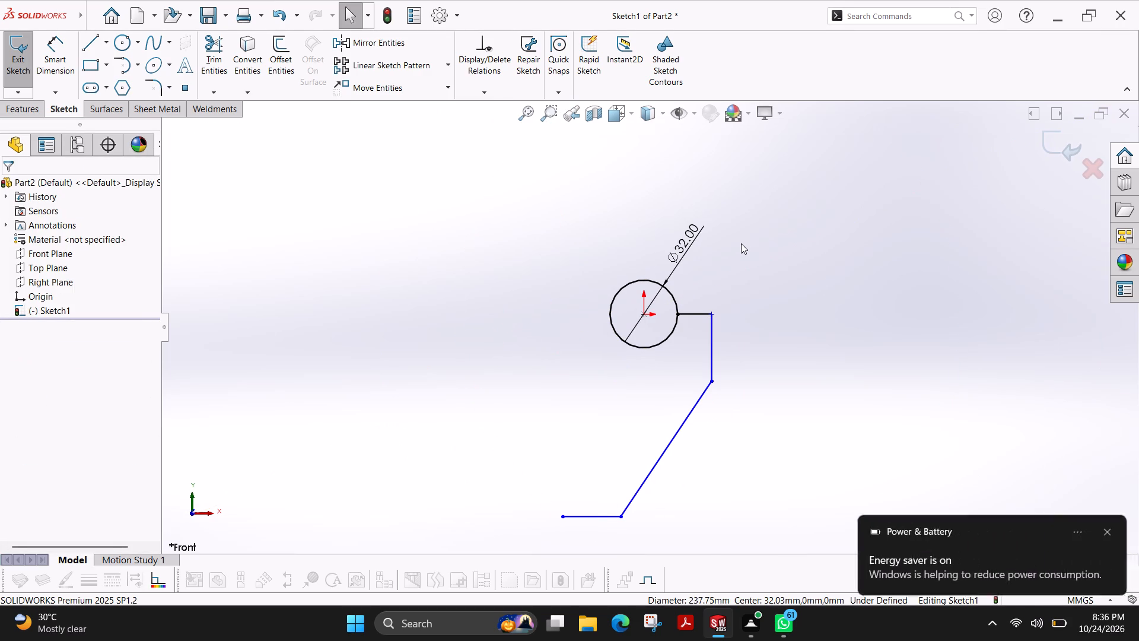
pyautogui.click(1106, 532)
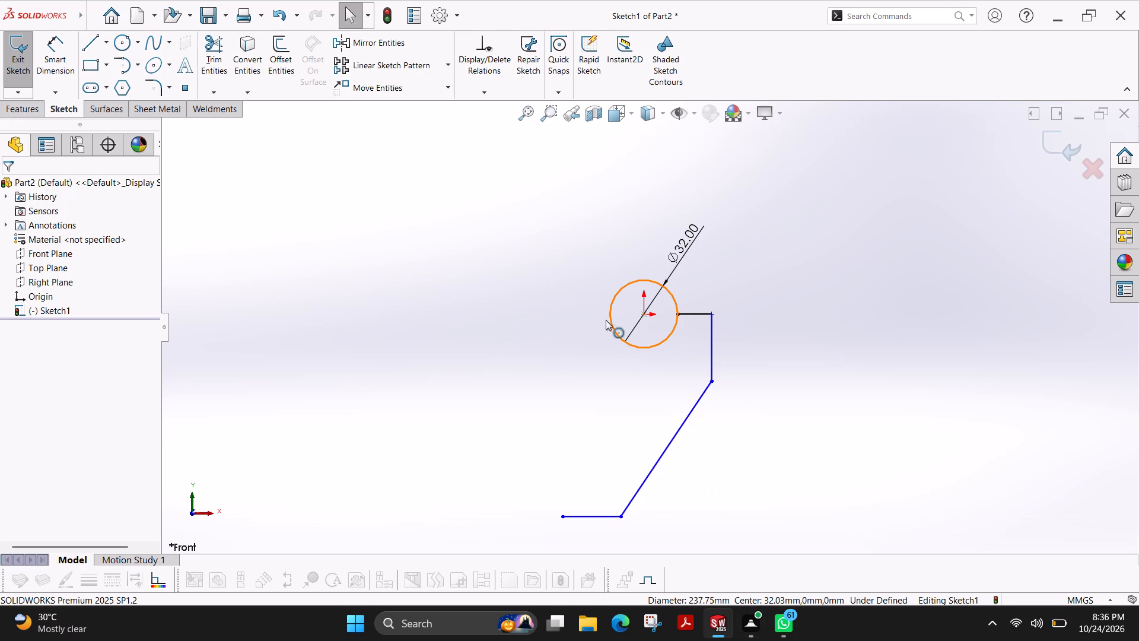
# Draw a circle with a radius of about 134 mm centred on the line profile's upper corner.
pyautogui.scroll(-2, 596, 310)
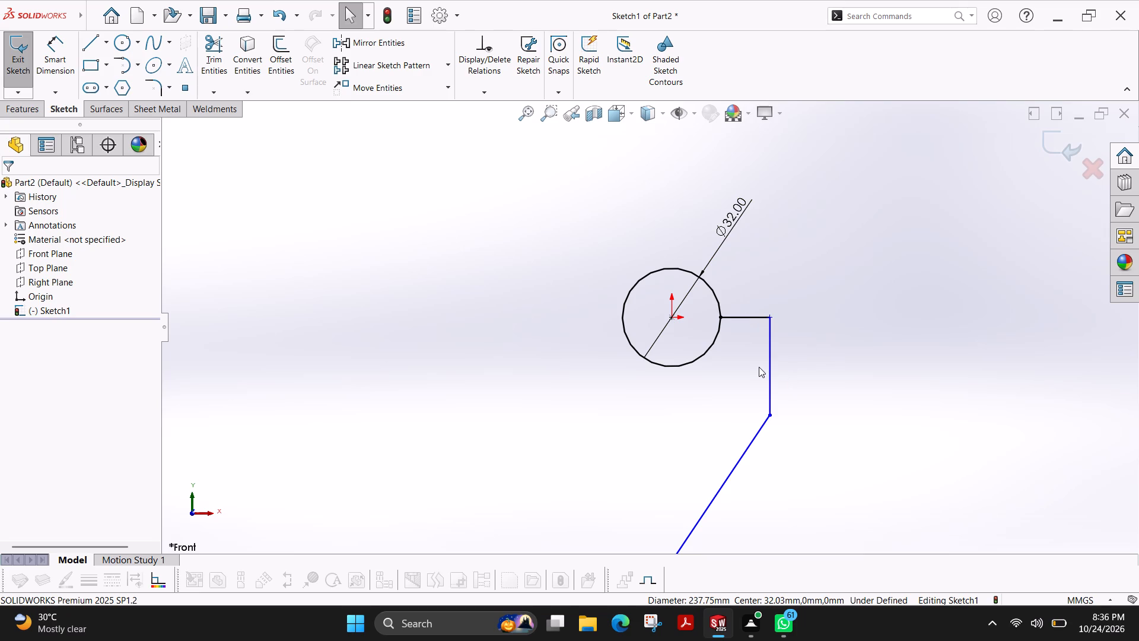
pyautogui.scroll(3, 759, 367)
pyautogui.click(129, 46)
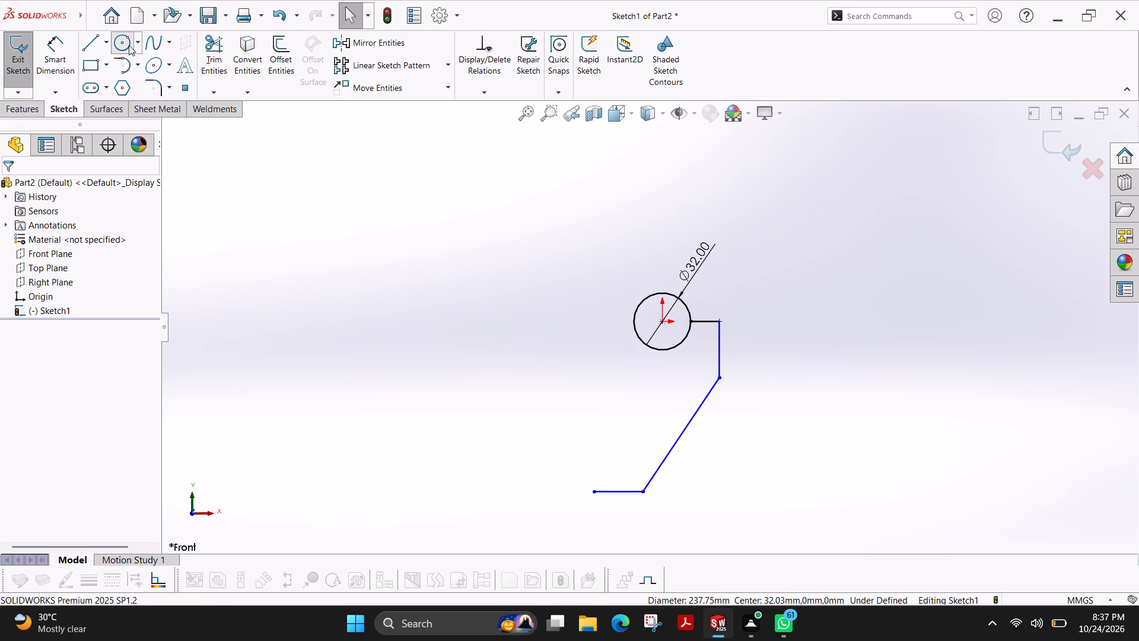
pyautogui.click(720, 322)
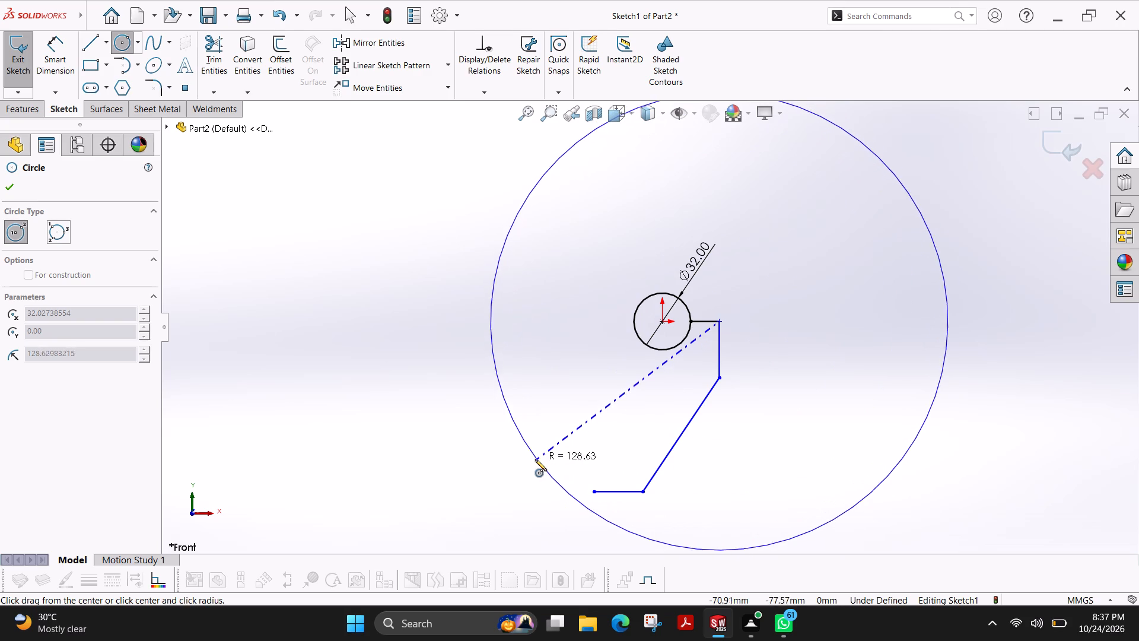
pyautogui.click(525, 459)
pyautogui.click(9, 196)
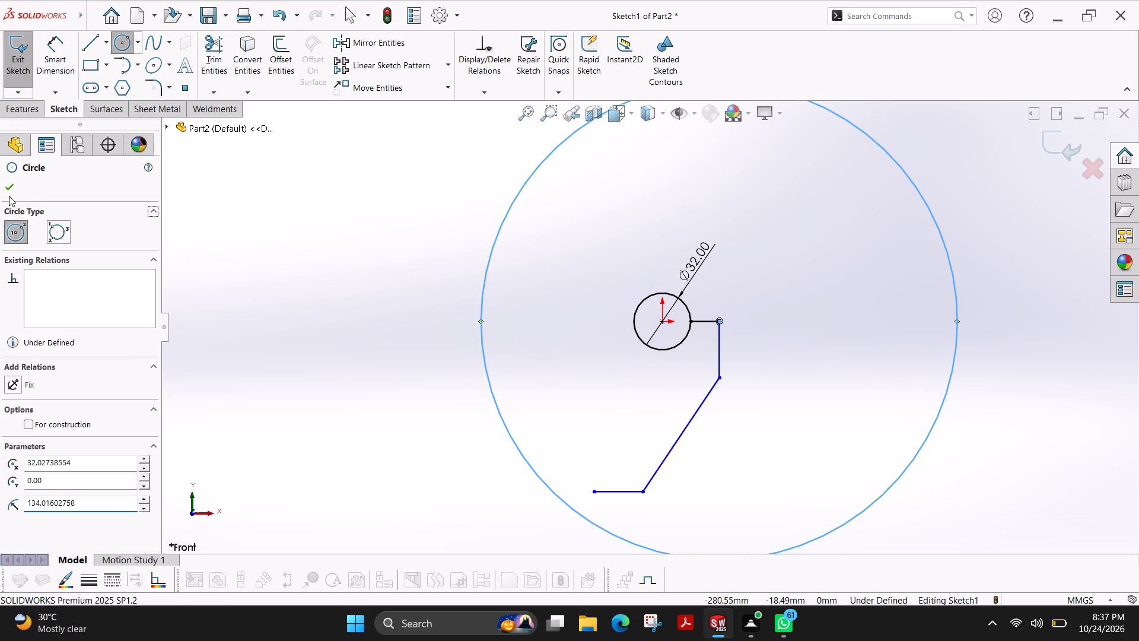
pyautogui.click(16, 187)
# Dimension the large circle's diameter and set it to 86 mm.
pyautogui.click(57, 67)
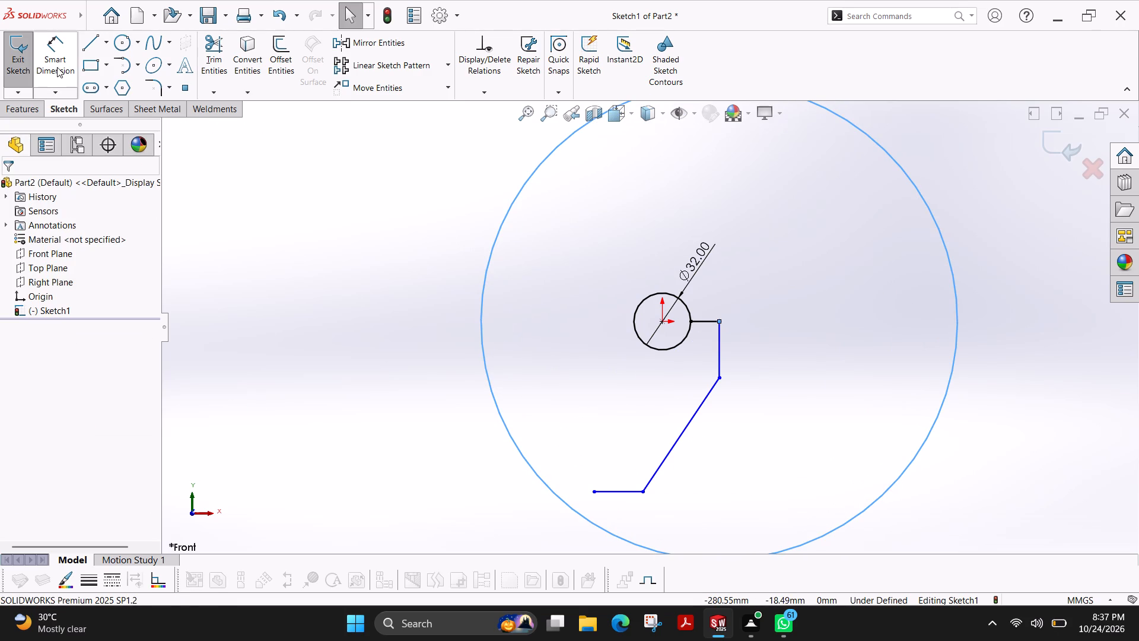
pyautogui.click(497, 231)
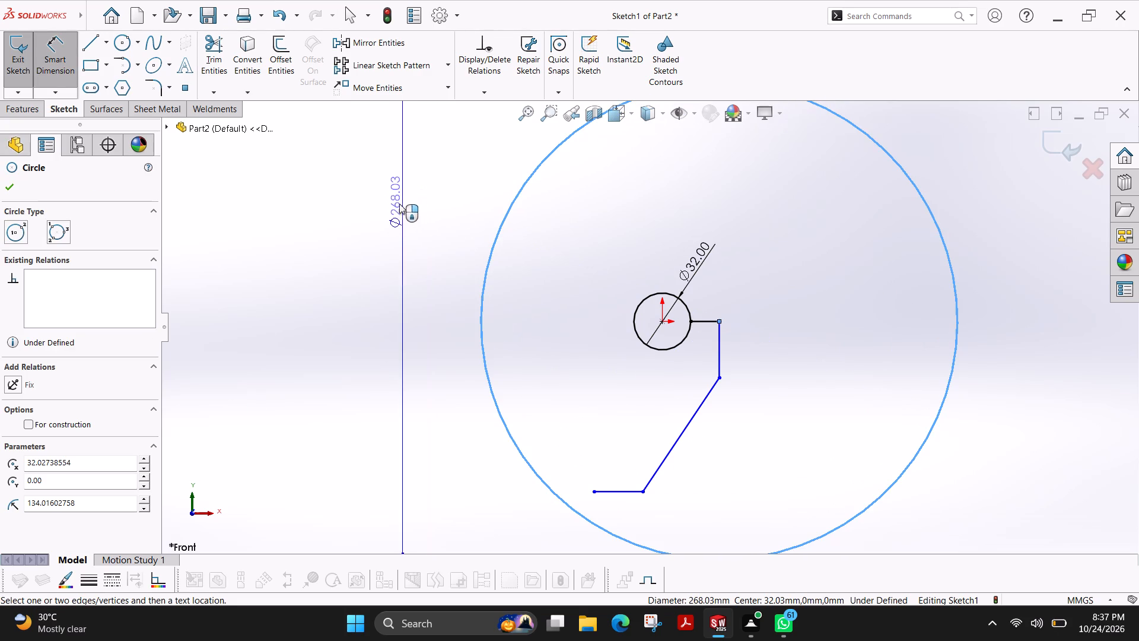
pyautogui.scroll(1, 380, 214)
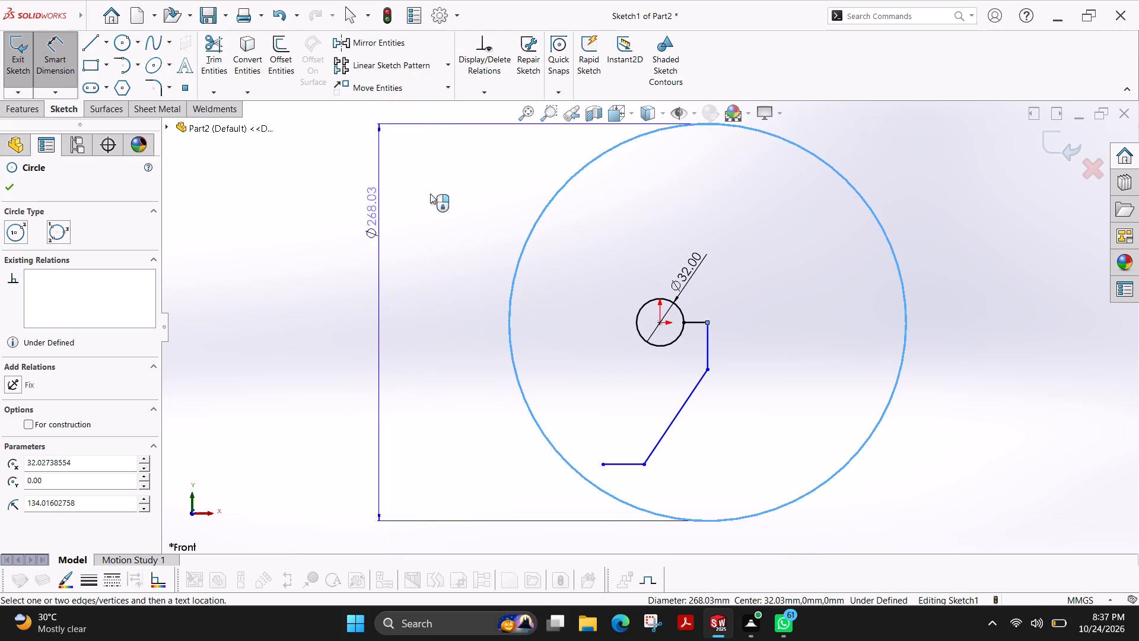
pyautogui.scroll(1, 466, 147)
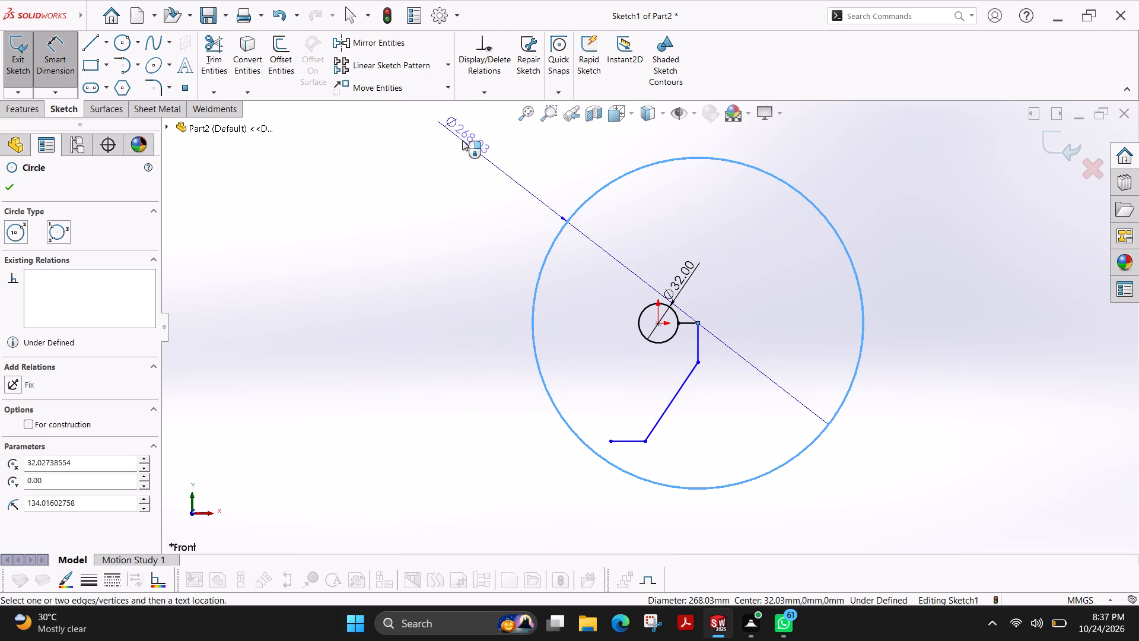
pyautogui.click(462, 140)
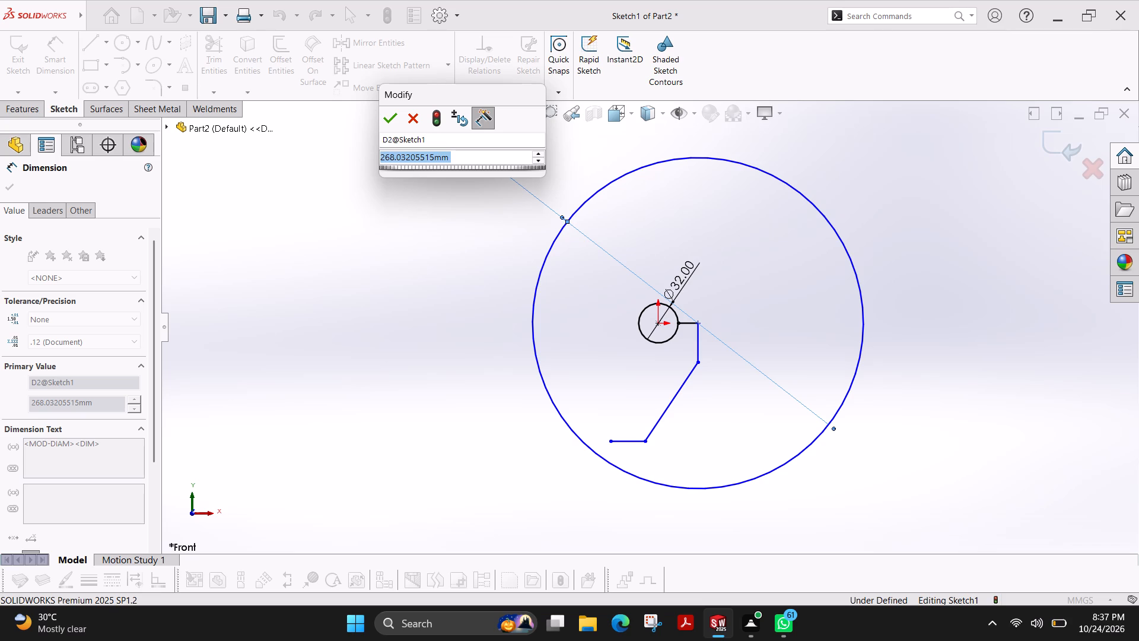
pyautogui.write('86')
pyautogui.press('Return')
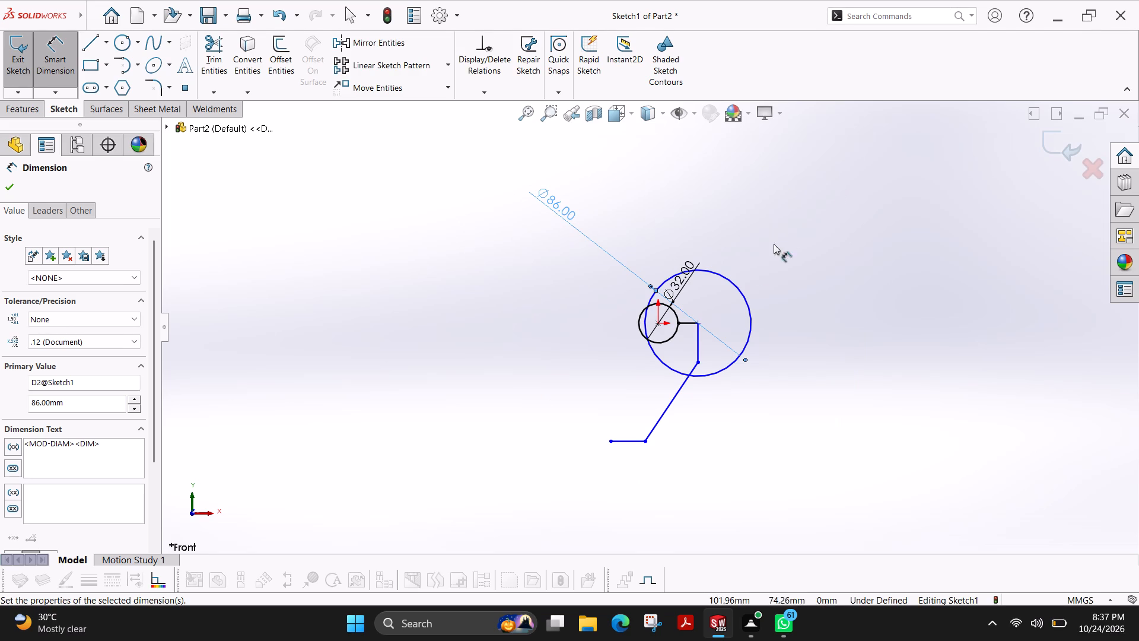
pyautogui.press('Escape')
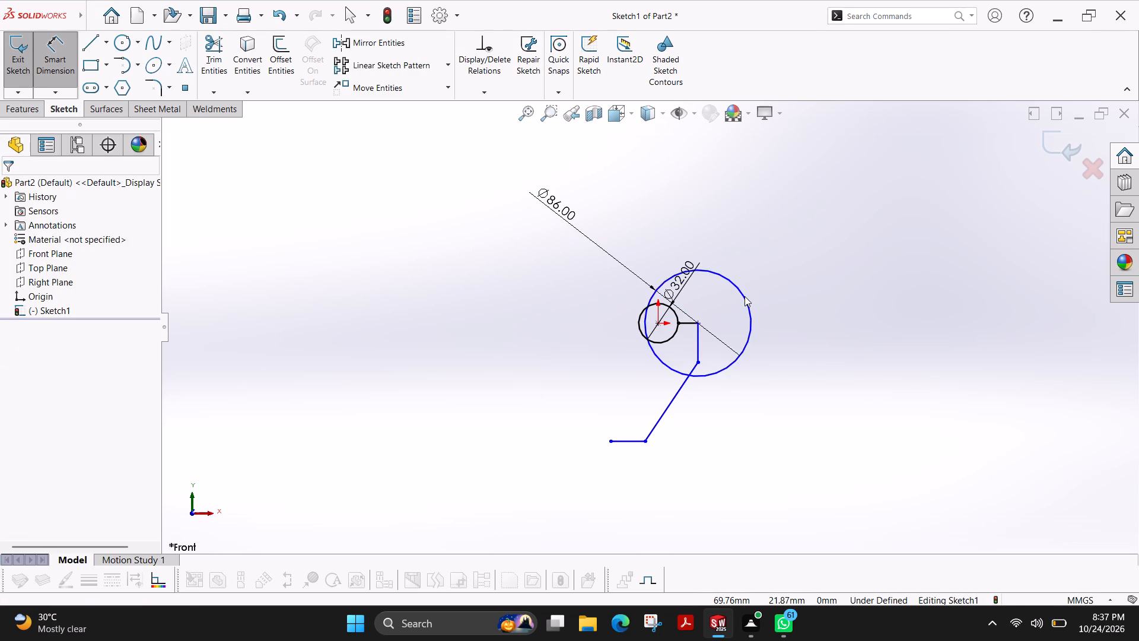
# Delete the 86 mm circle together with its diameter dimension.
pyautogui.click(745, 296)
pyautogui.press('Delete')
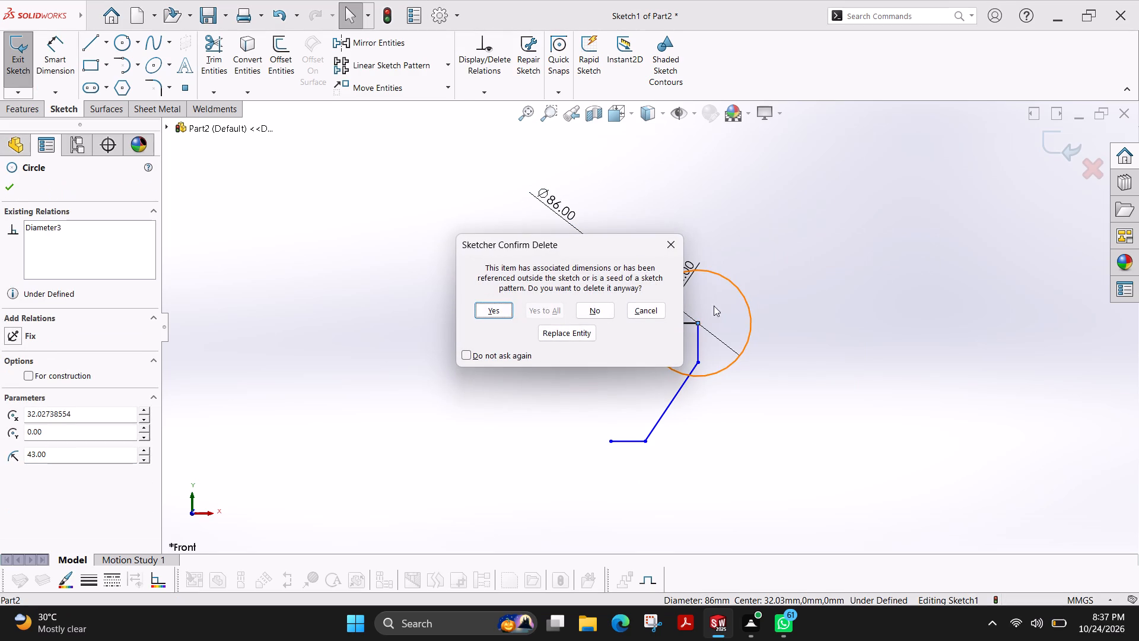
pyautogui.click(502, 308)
# Dimension the upper horizontal line from the circle to the profile's corner and set it to 22 mm.
pyautogui.scroll(-3, 686, 361)
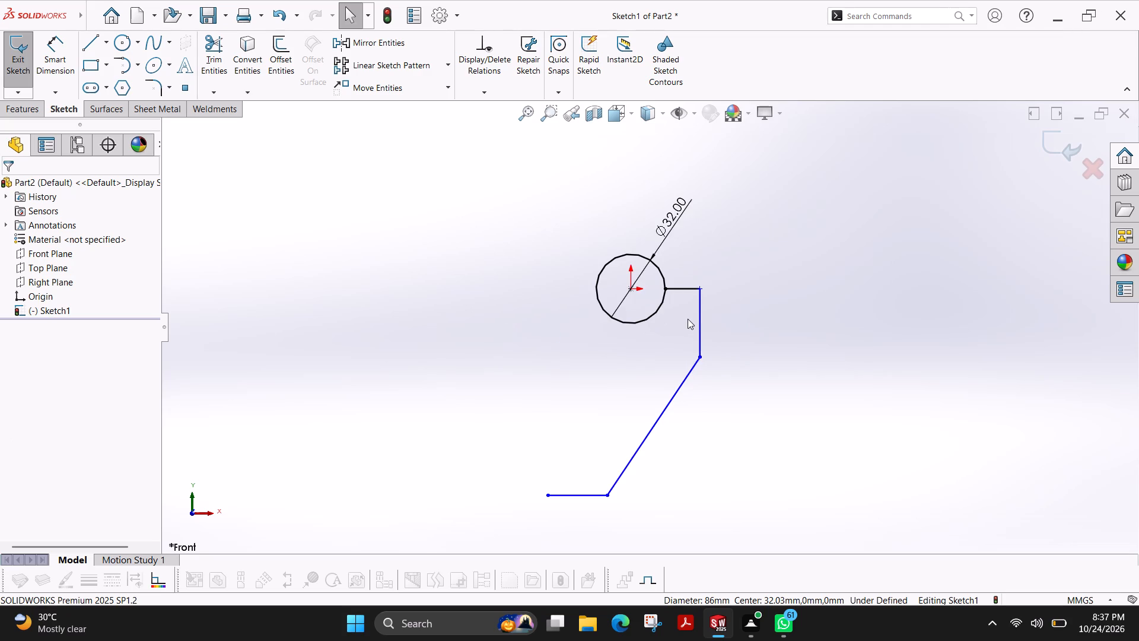
pyautogui.scroll(-4, 688, 314)
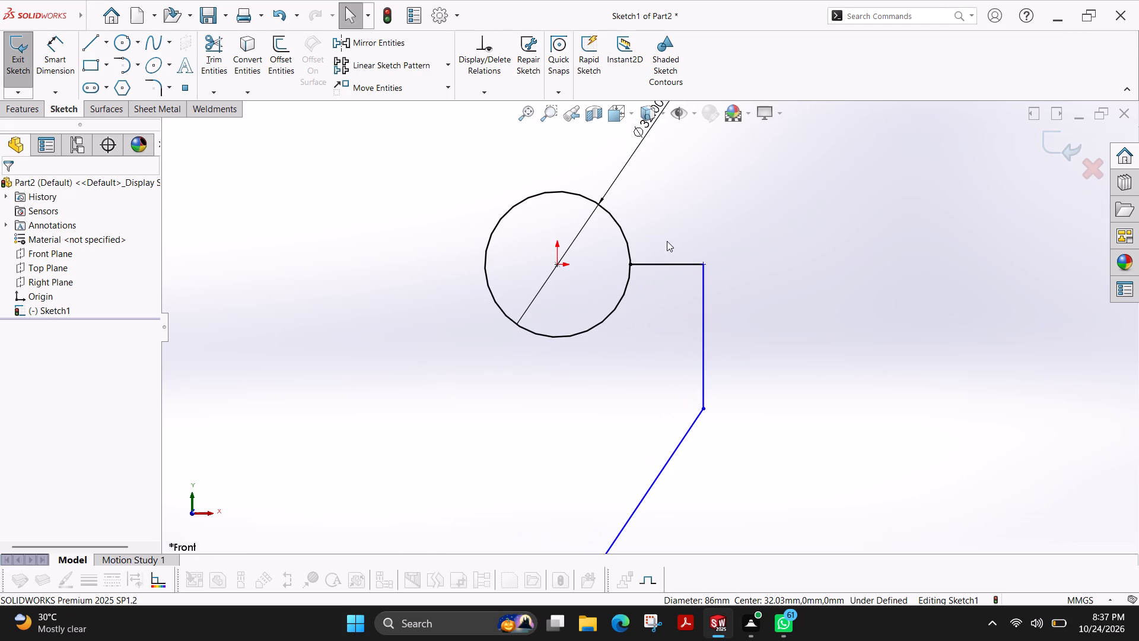
pyautogui.click(39, 48)
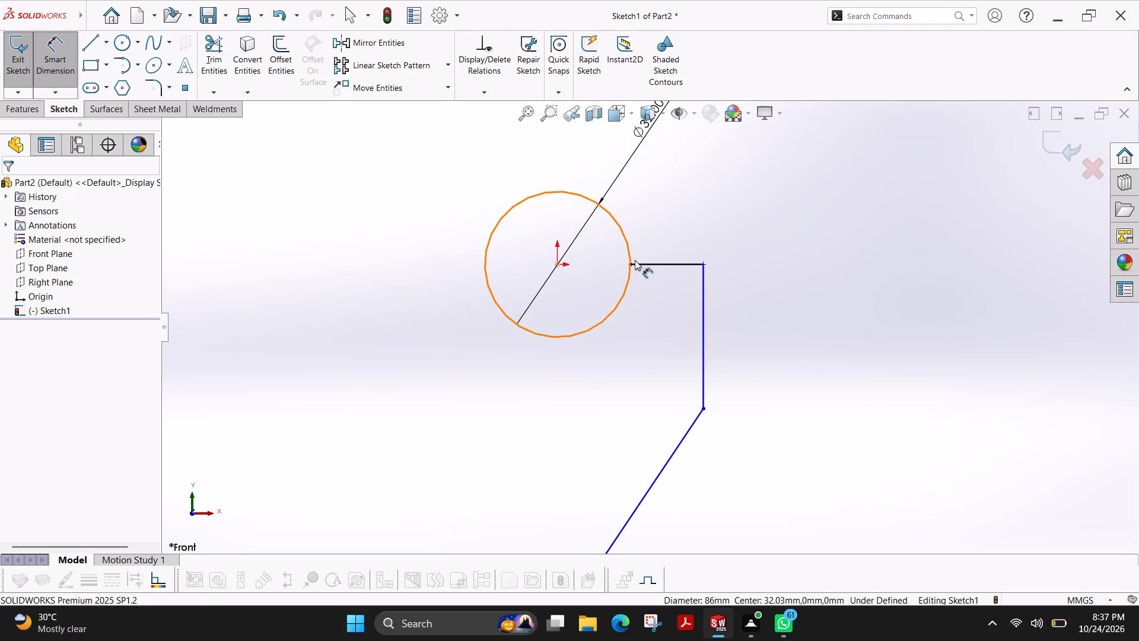
pyautogui.click(631, 265)
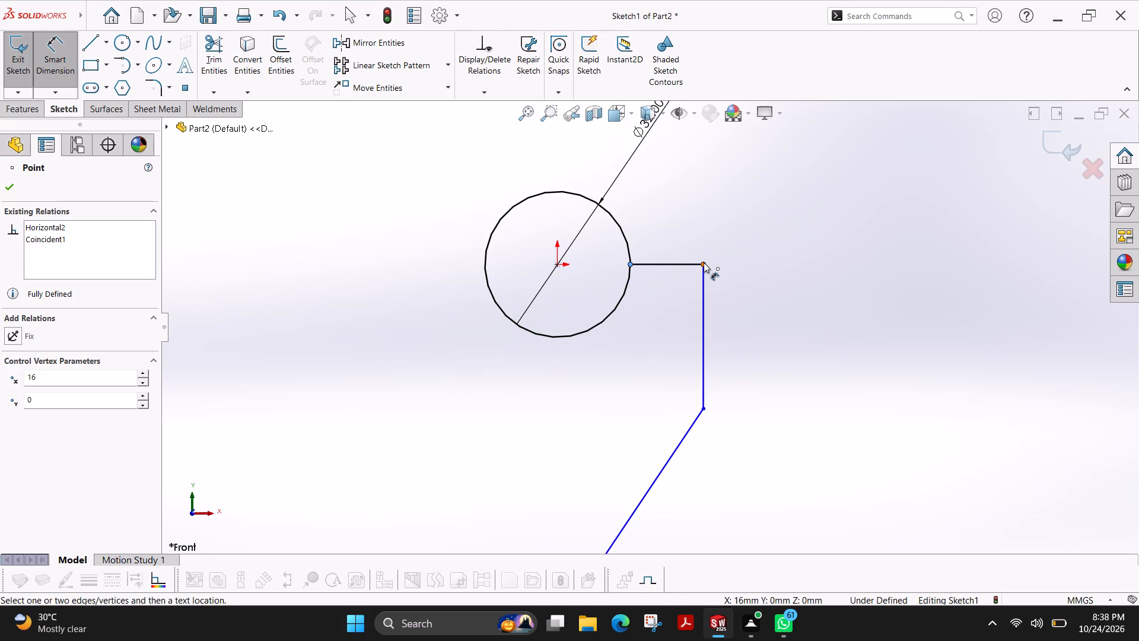
pyautogui.click(704, 262)
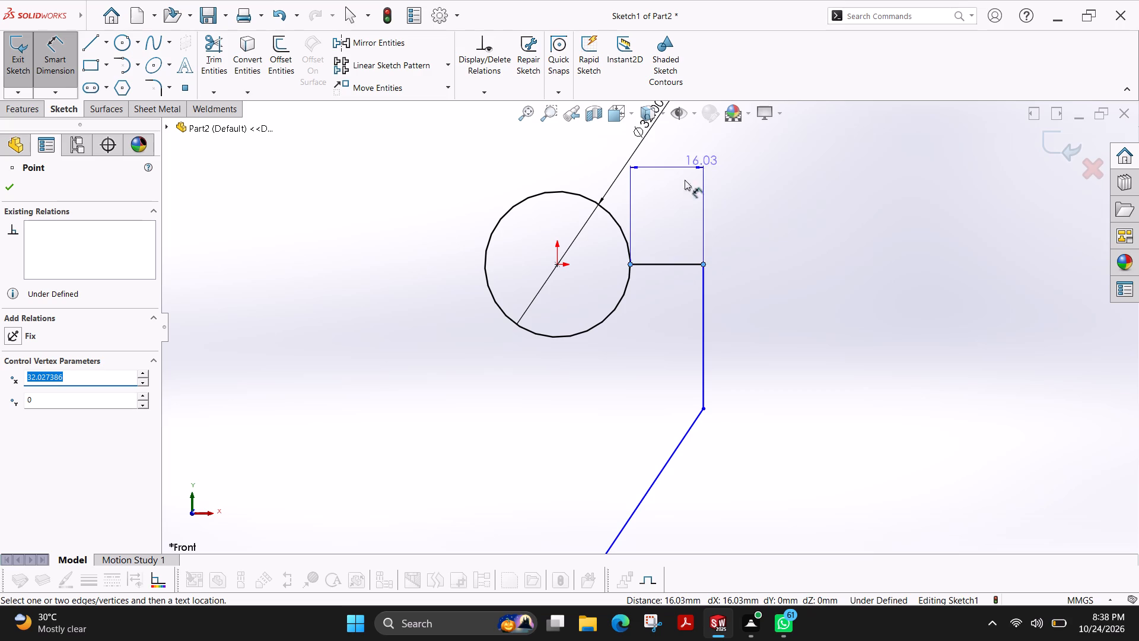
pyautogui.click(672, 191)
pyautogui.write('22')
pyautogui.press('Return')
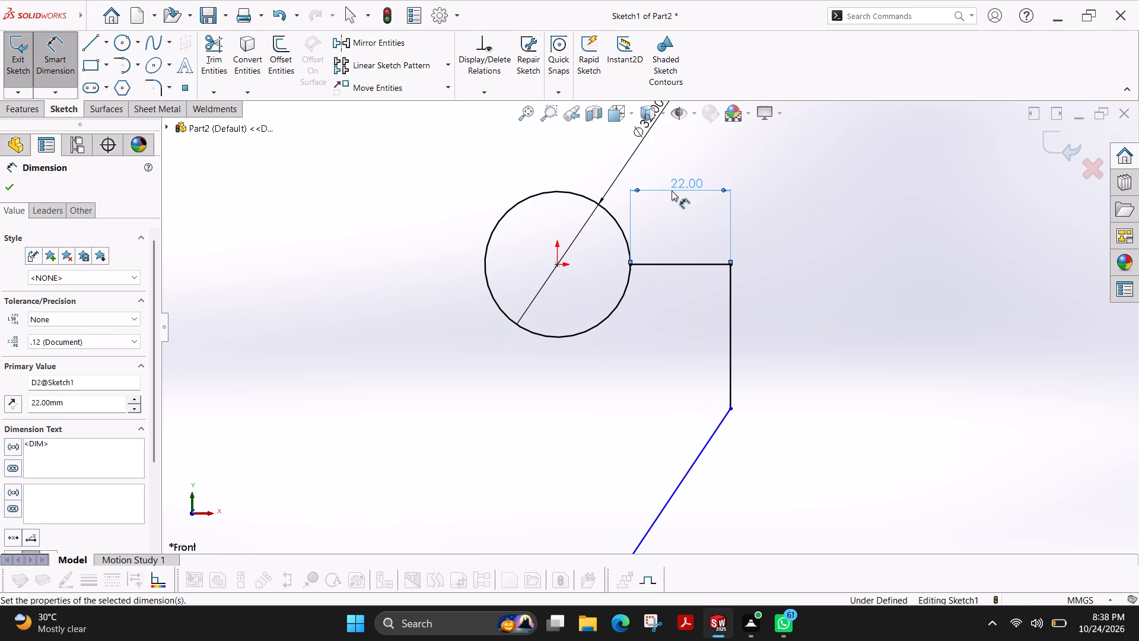
# Dimension the drop from the upper horizontal line to the vertical line's lower end and set it to 25 mm.
pyautogui.click(674, 268)
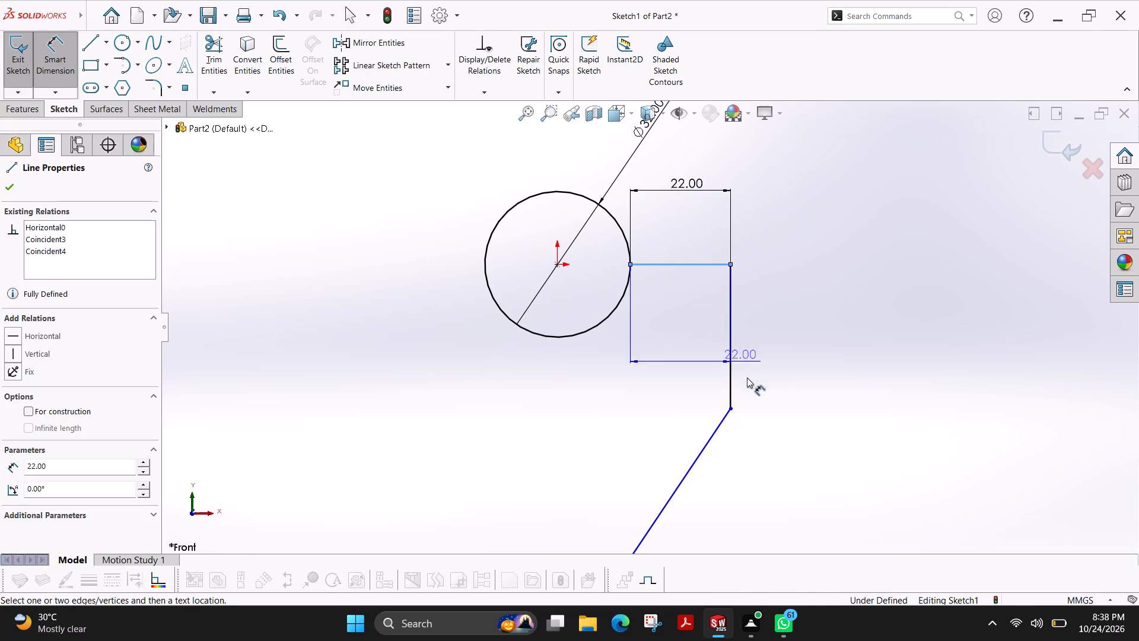
pyautogui.click(730, 410)
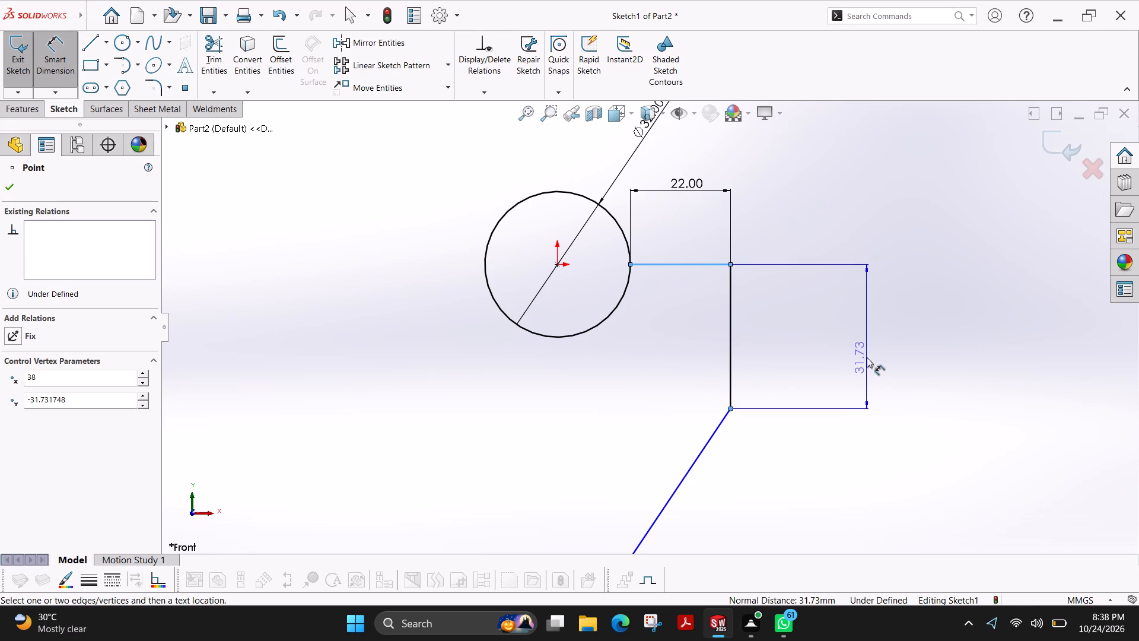
pyautogui.click(868, 335)
pyautogui.write('25')
pyautogui.press('Return')
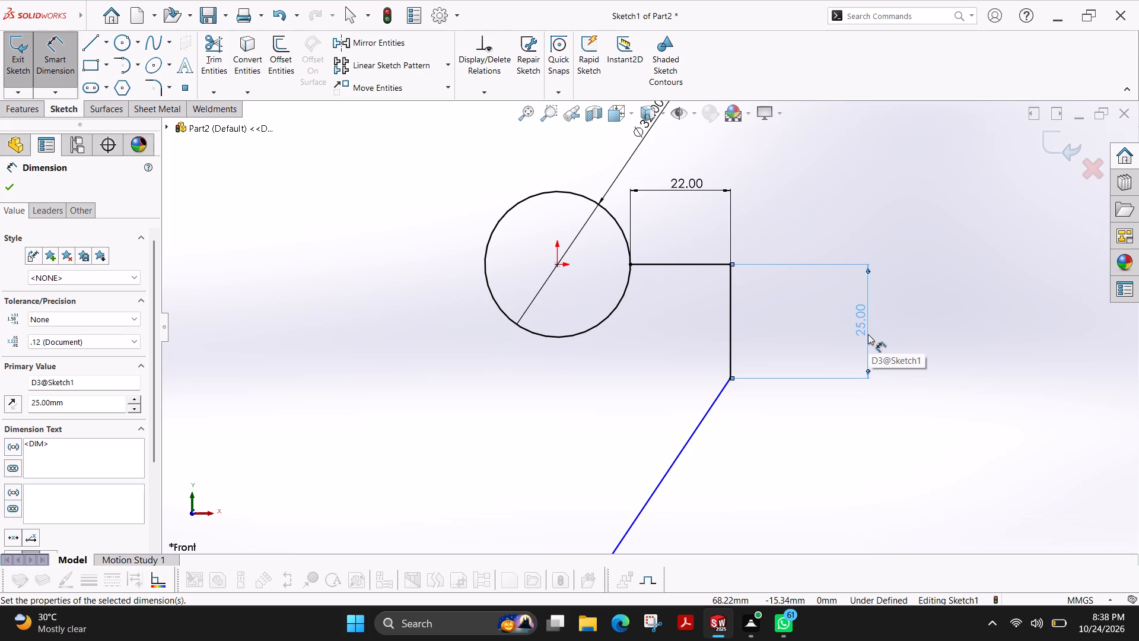
# Dimension the horizontal distance between the sloped line's two endpoints and set it to 26 mm.
pyautogui.scroll(3, 695, 446)
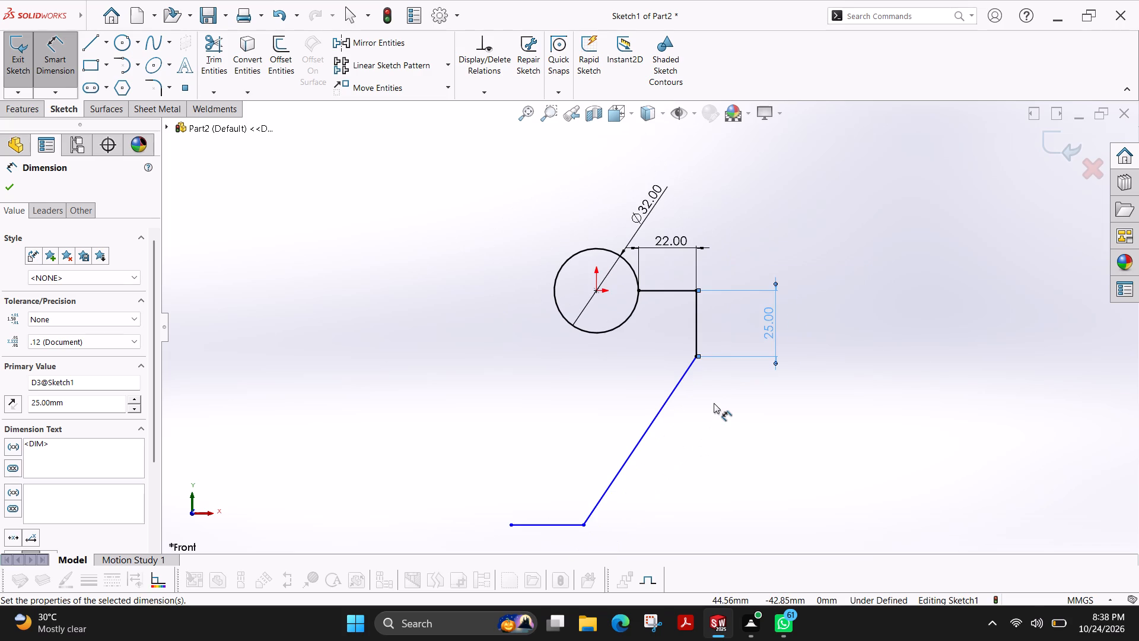
pyautogui.scroll(2, 714, 403)
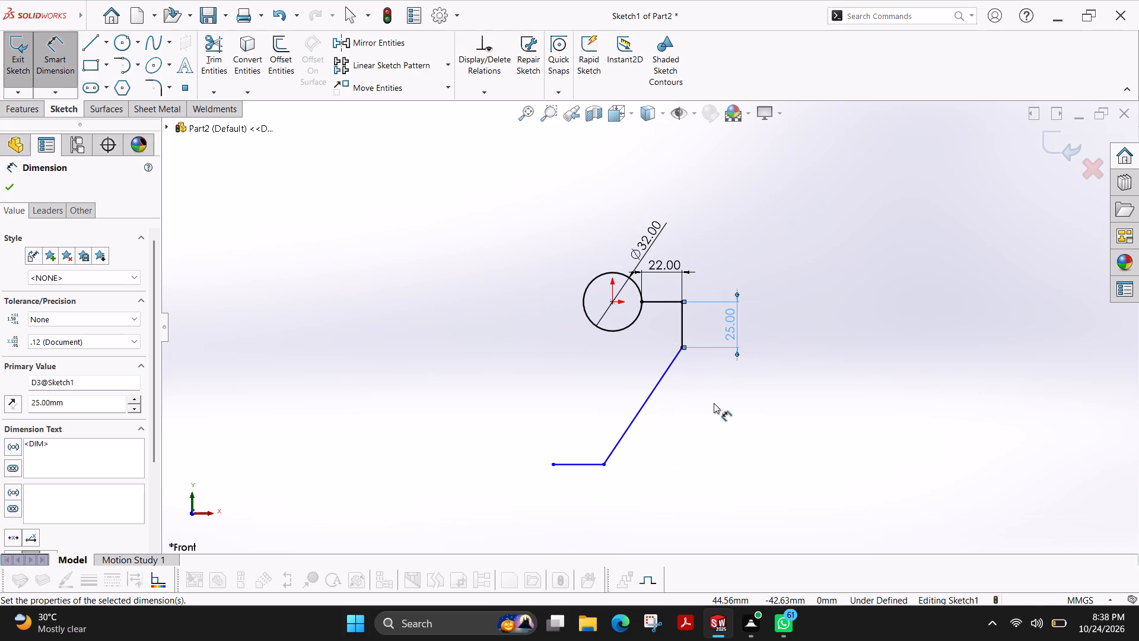
pyautogui.click(604, 466)
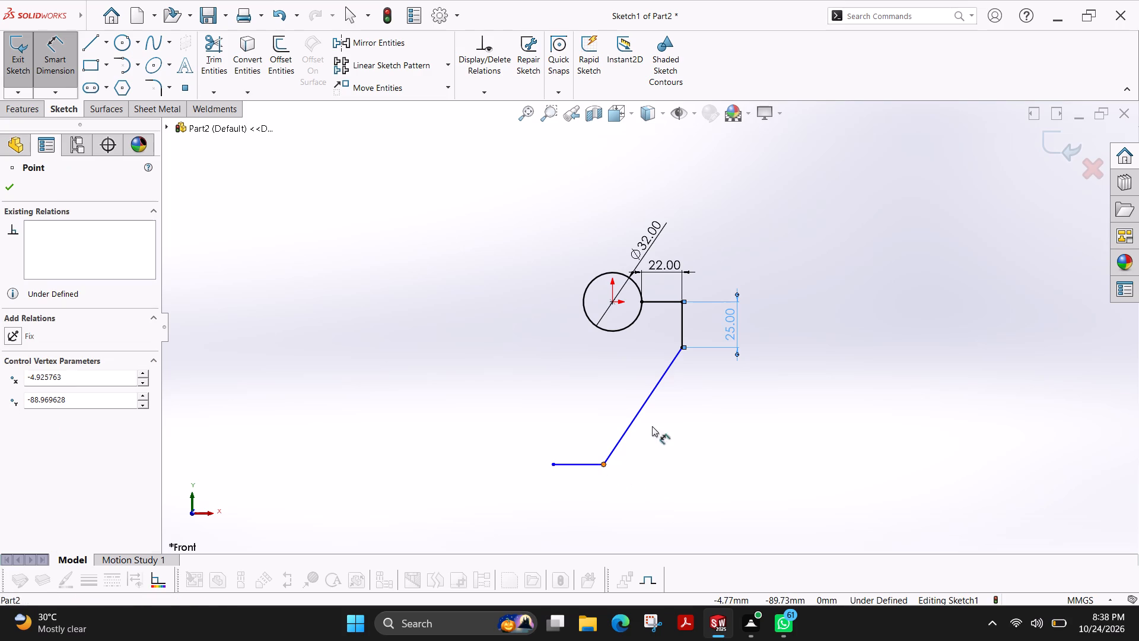
pyautogui.click(682, 348)
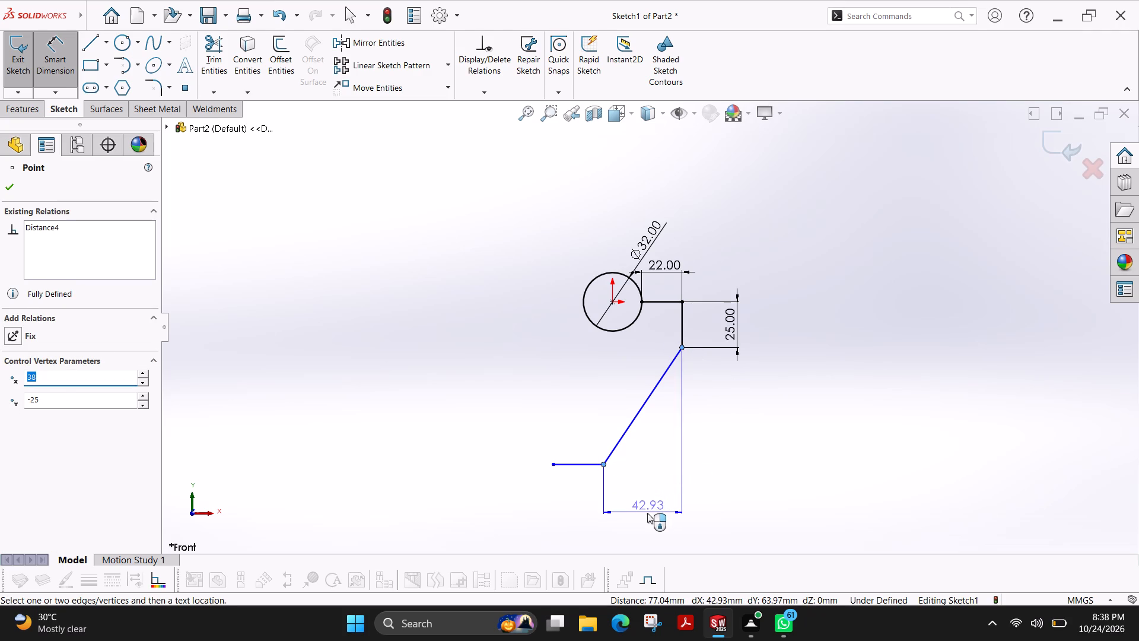
pyautogui.click(647, 515)
pyautogui.write('26')
pyautogui.press('Return')
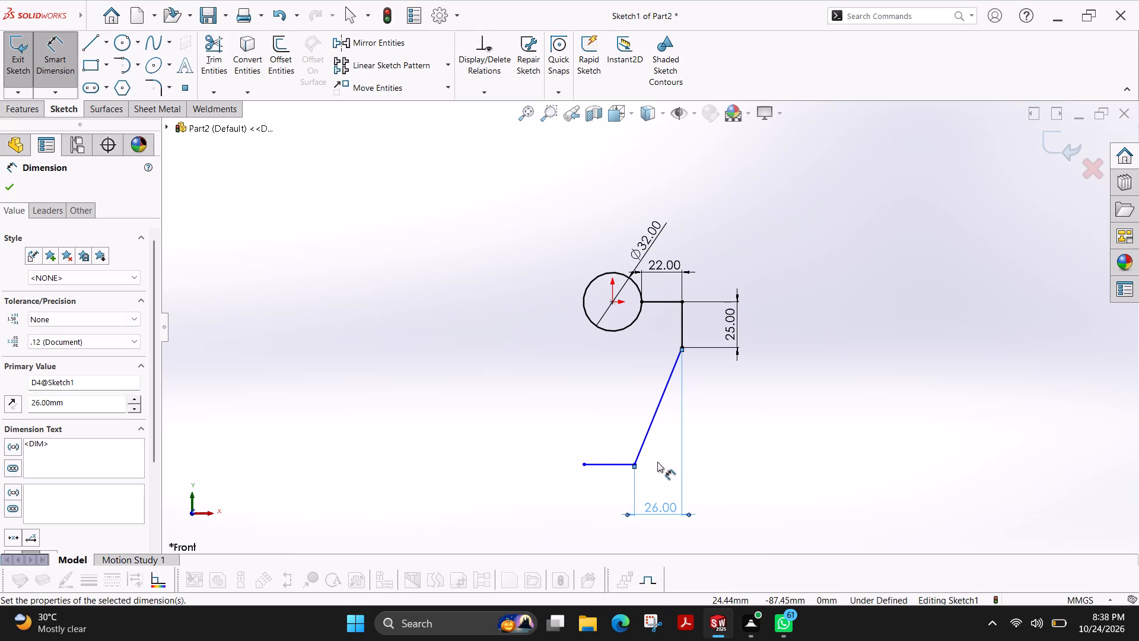
# Dimension the short bottom horizontal line's length and set it to 13 mm.
pyautogui.click(607, 467)
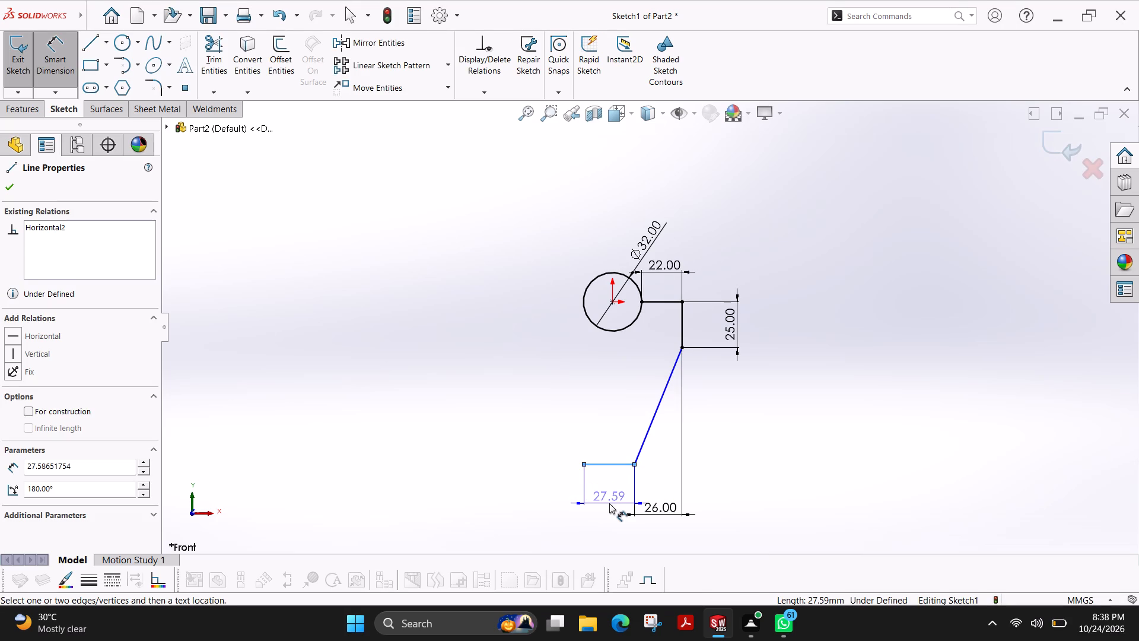
pyautogui.click(609, 503)
pyautogui.write('13')
pyautogui.press('Return')
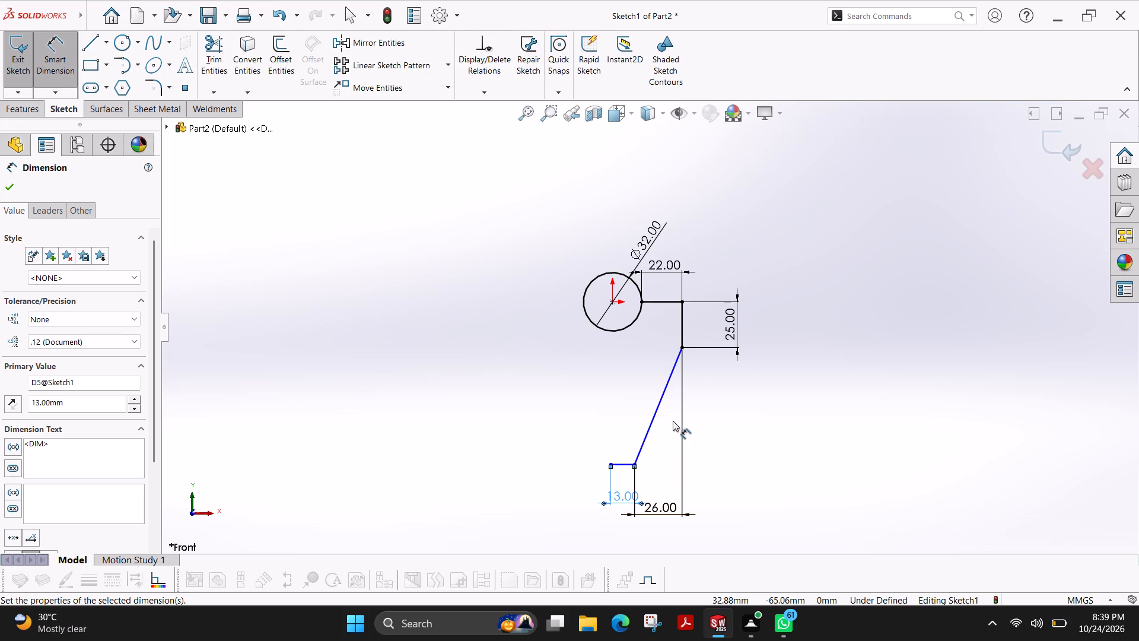
# Draw a line chain from the circle's left side: about 56 mm left, 50 mm down, 42 mm right, then diagonally to the bottom line's free end.
pyautogui.click(81, 49)
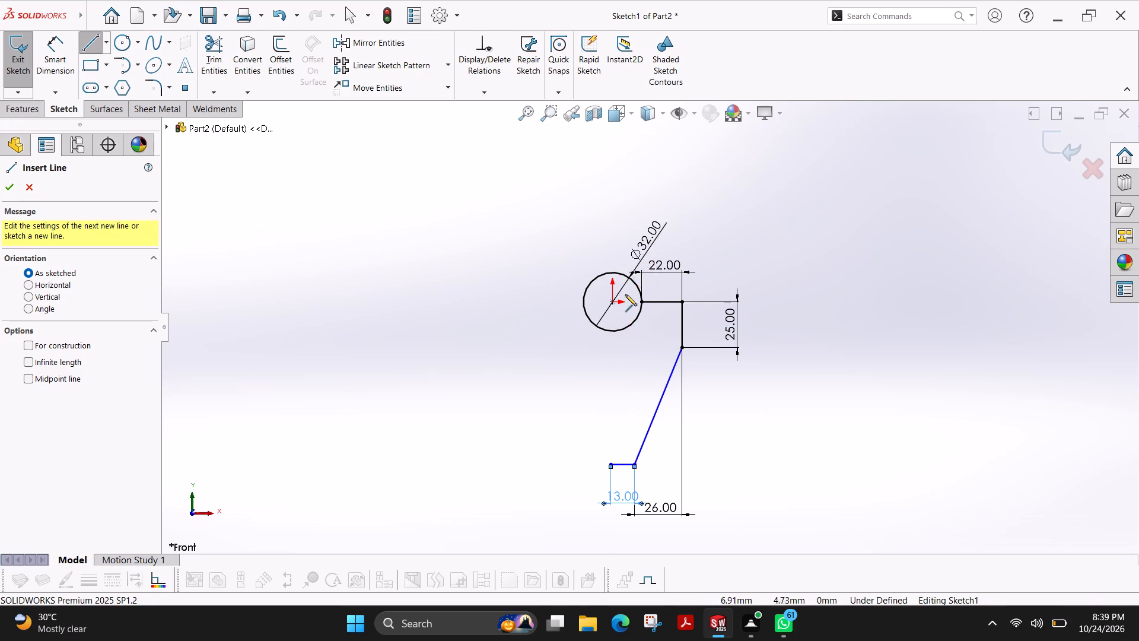
pyautogui.scroll(-2, 625, 294)
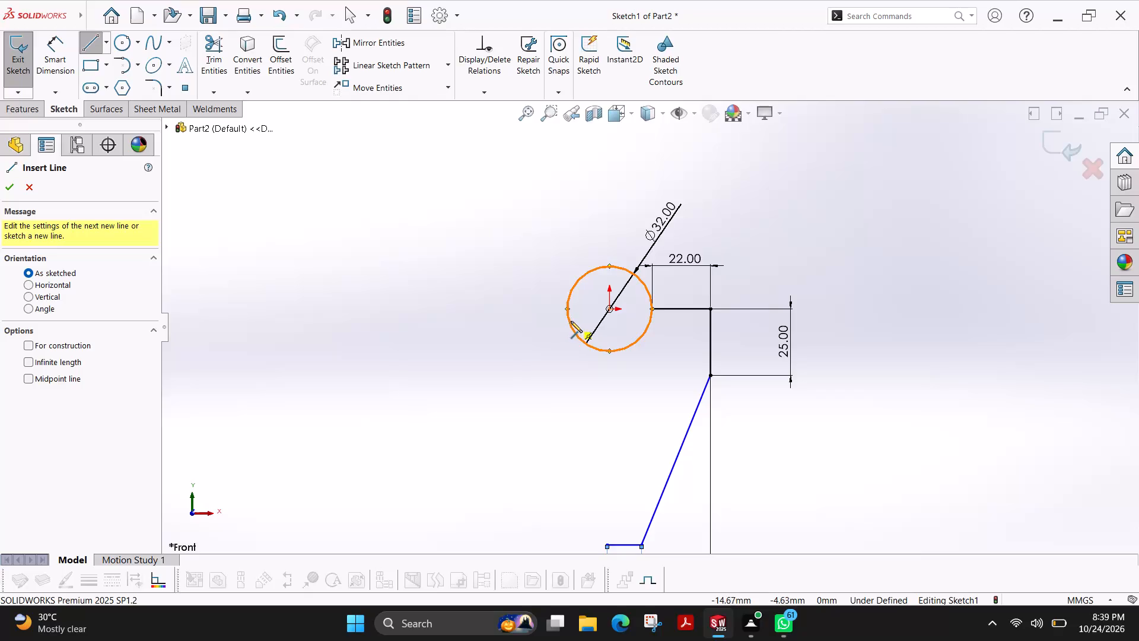
pyautogui.click(570, 322)
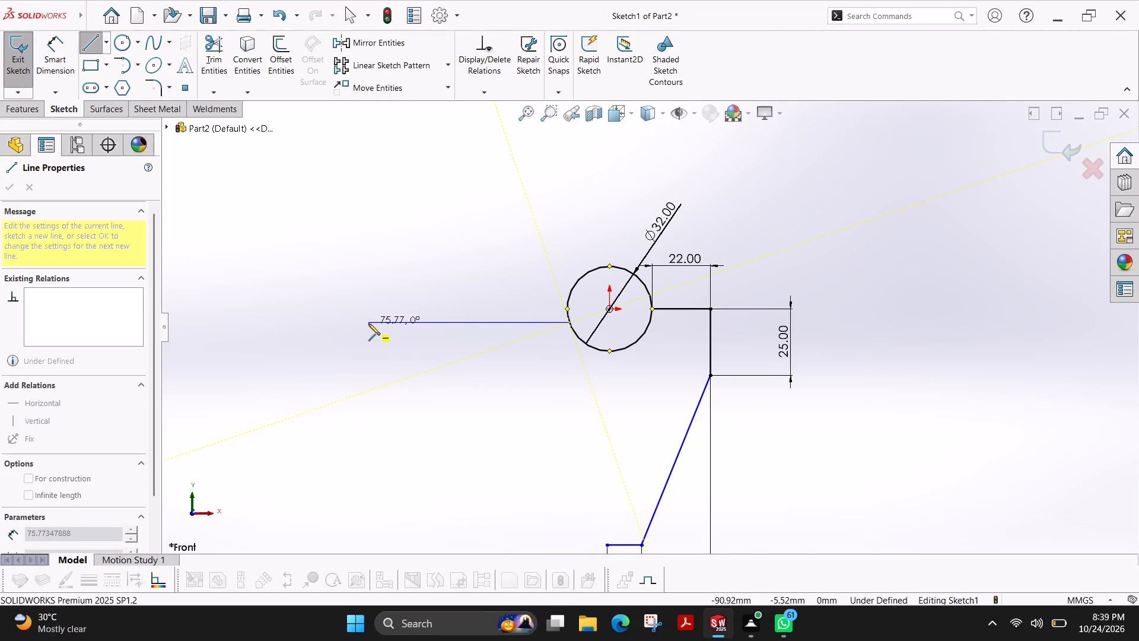
pyautogui.scroll(2, 367, 324)
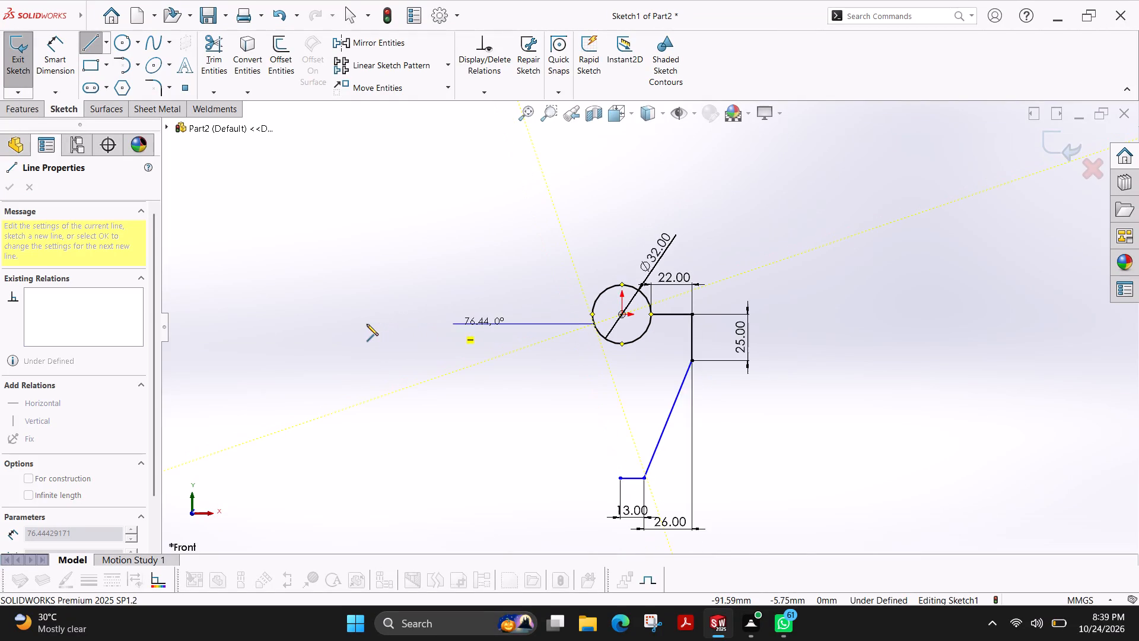
pyautogui.scroll(1, 367, 324)
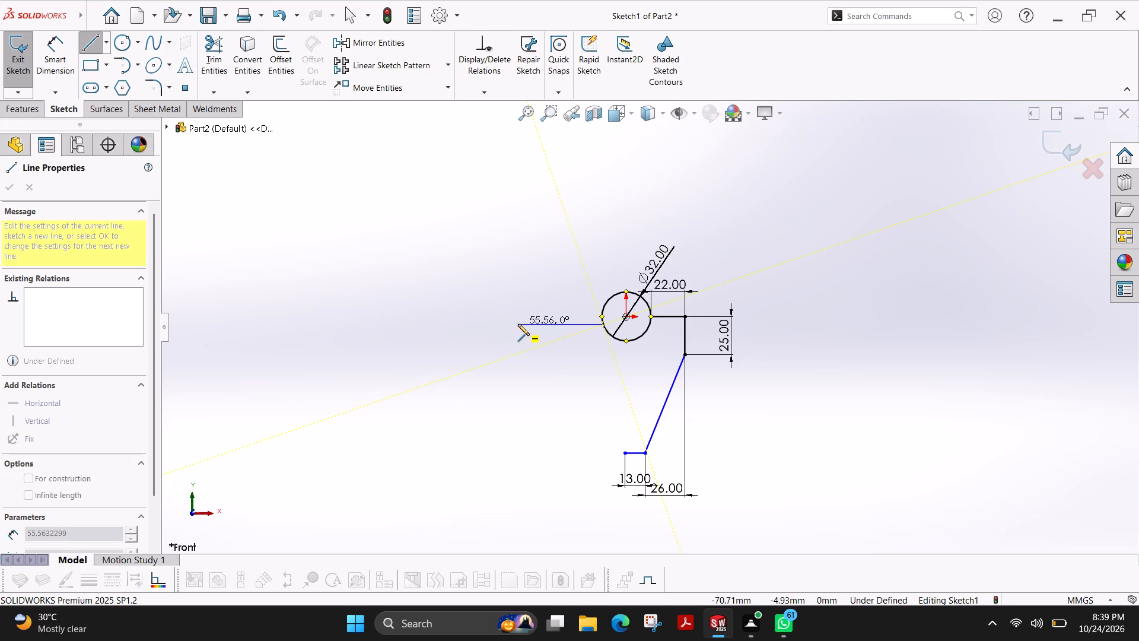
pyautogui.click(518, 324)
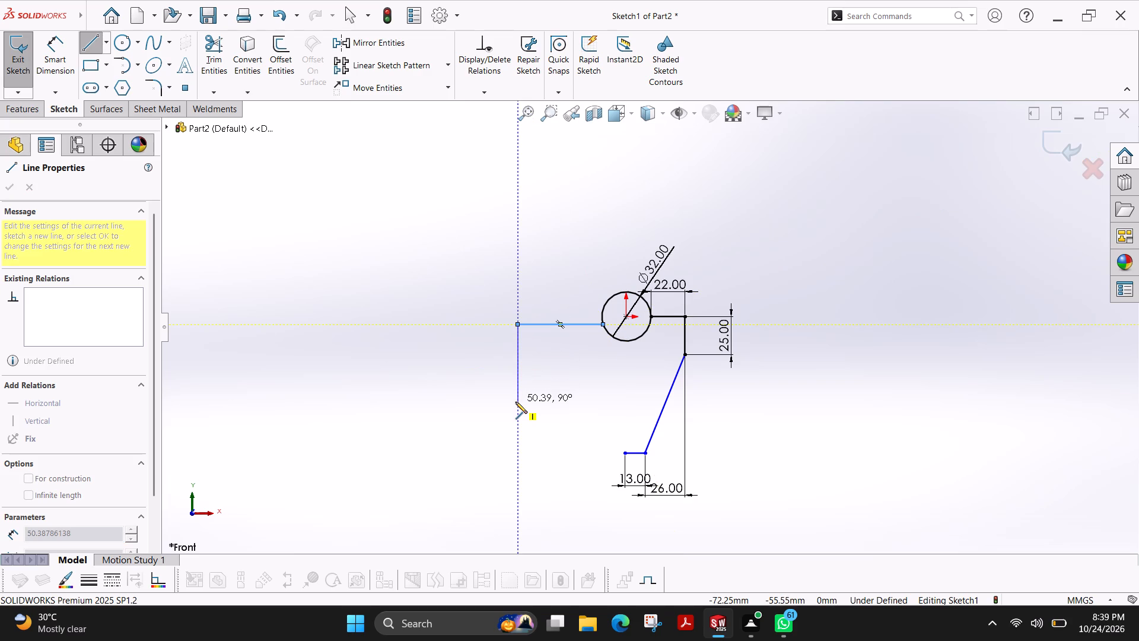
pyautogui.click(516, 402)
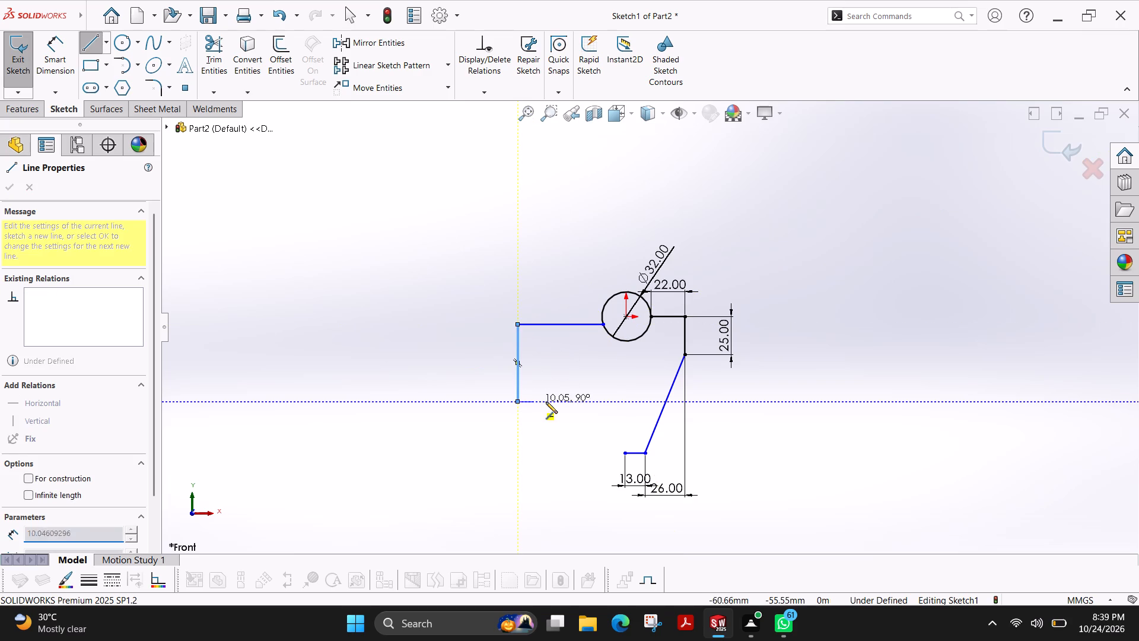
pyautogui.click(582, 401)
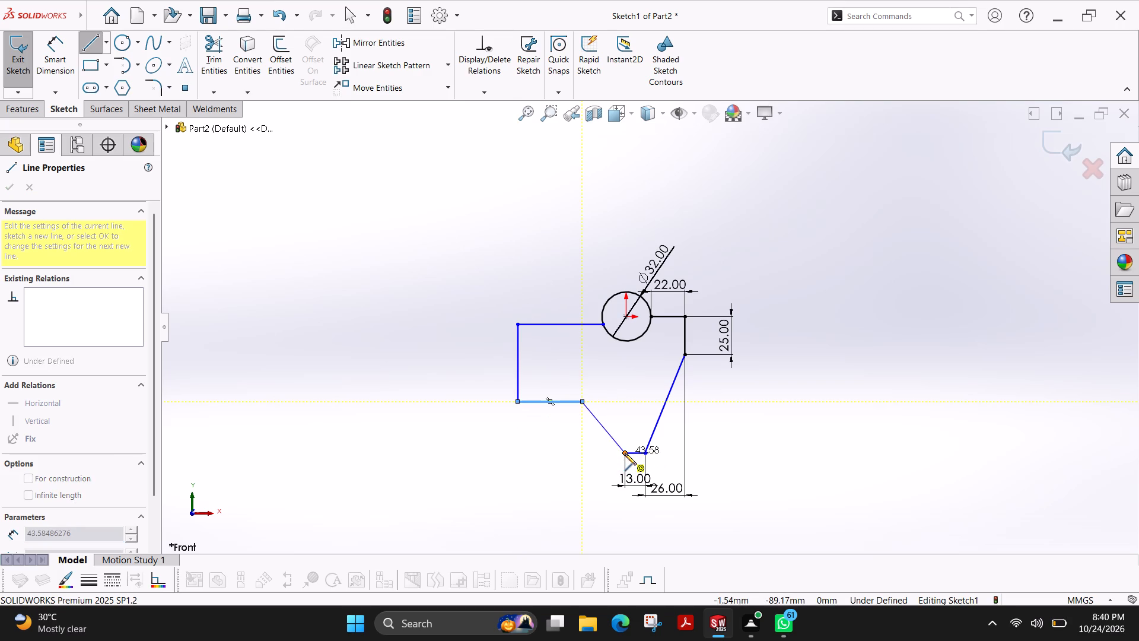
pyautogui.click(625, 453)
pyautogui.press('Escape')
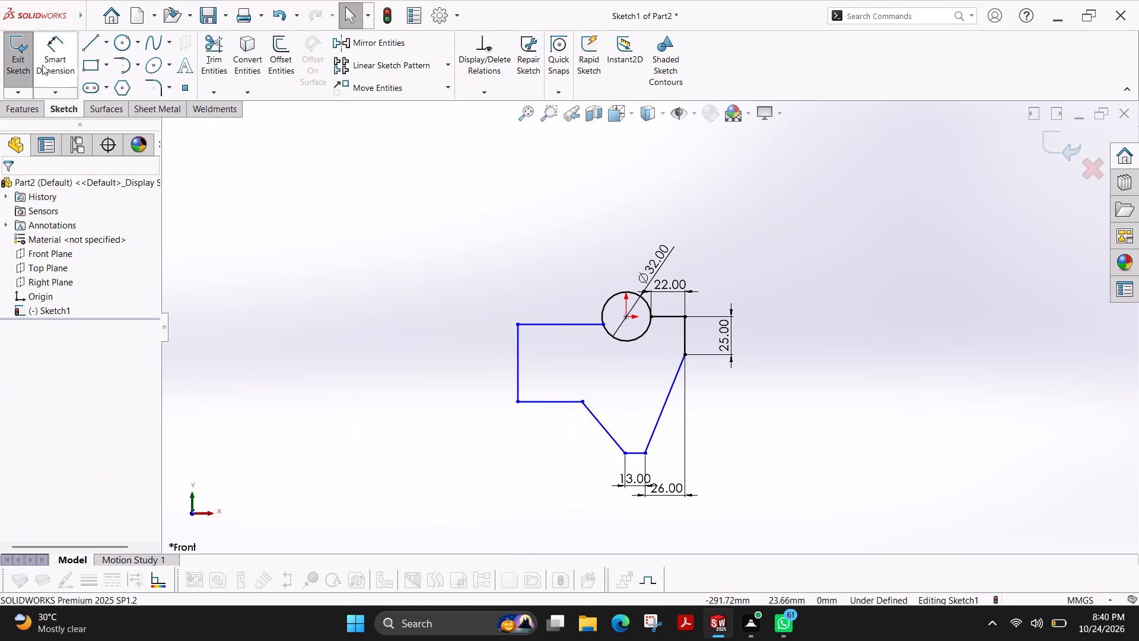
# Dimension the vertical distance between the left lower horizontal line and the short bottom line, and set it to 20 mm.
pyautogui.click(65, 51)
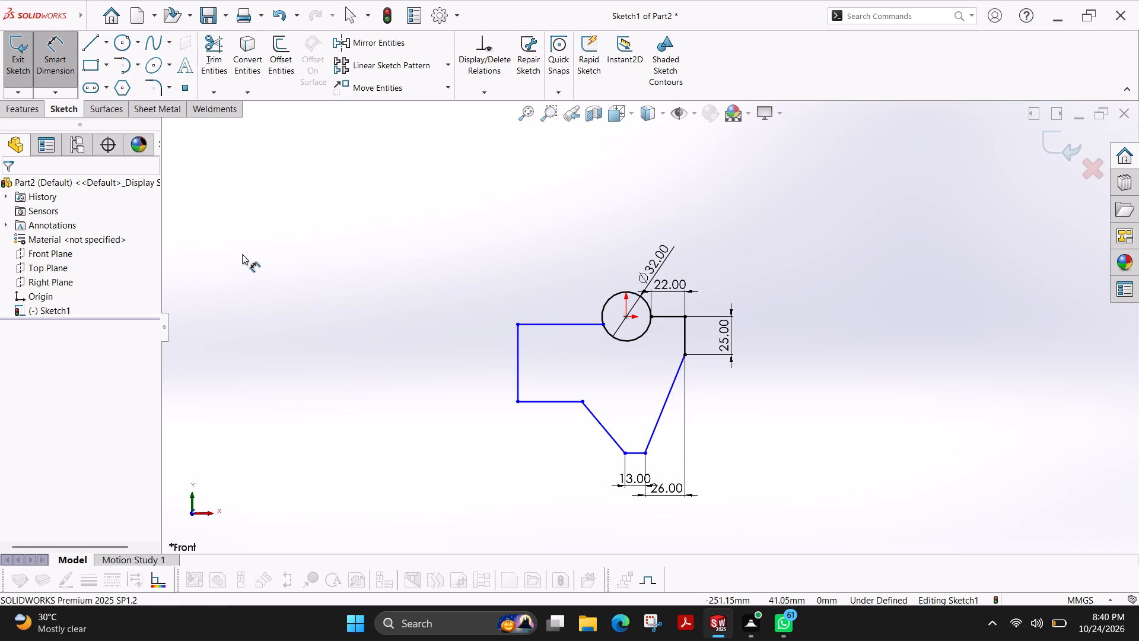
pyautogui.click(552, 401)
pyautogui.click(634, 452)
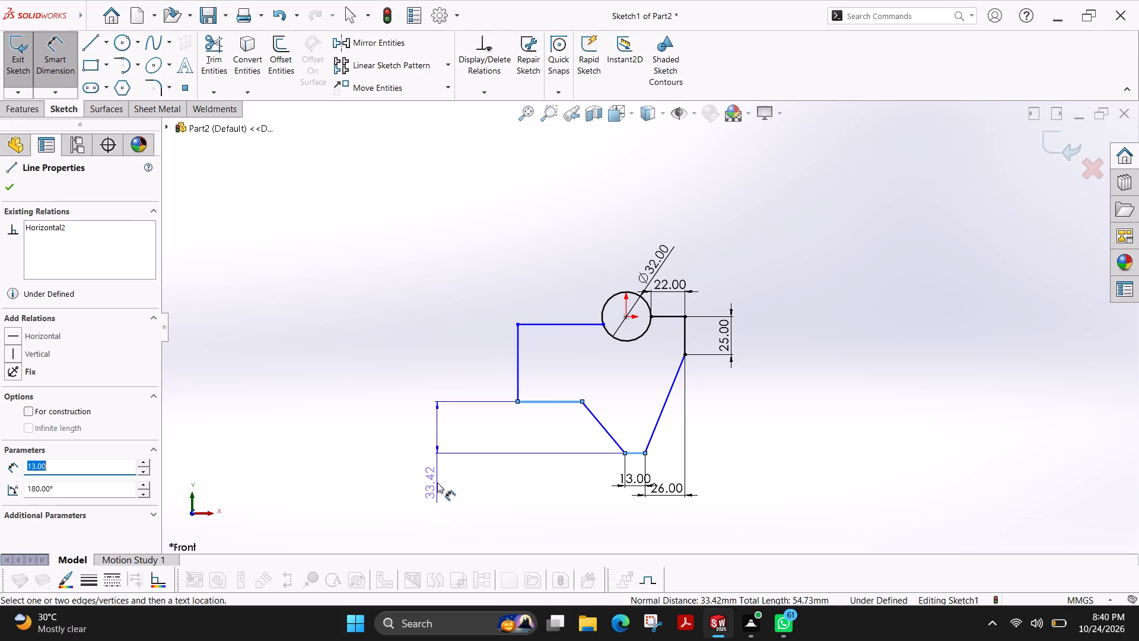
pyautogui.click(437, 483)
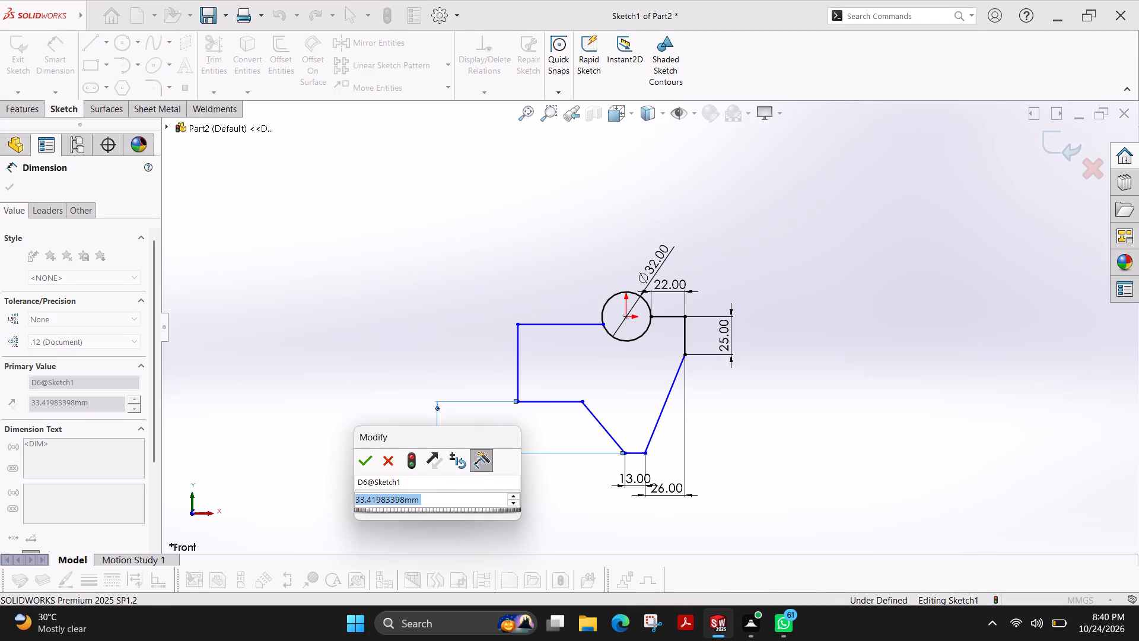
pyautogui.write('20')
pyautogui.press('Return')
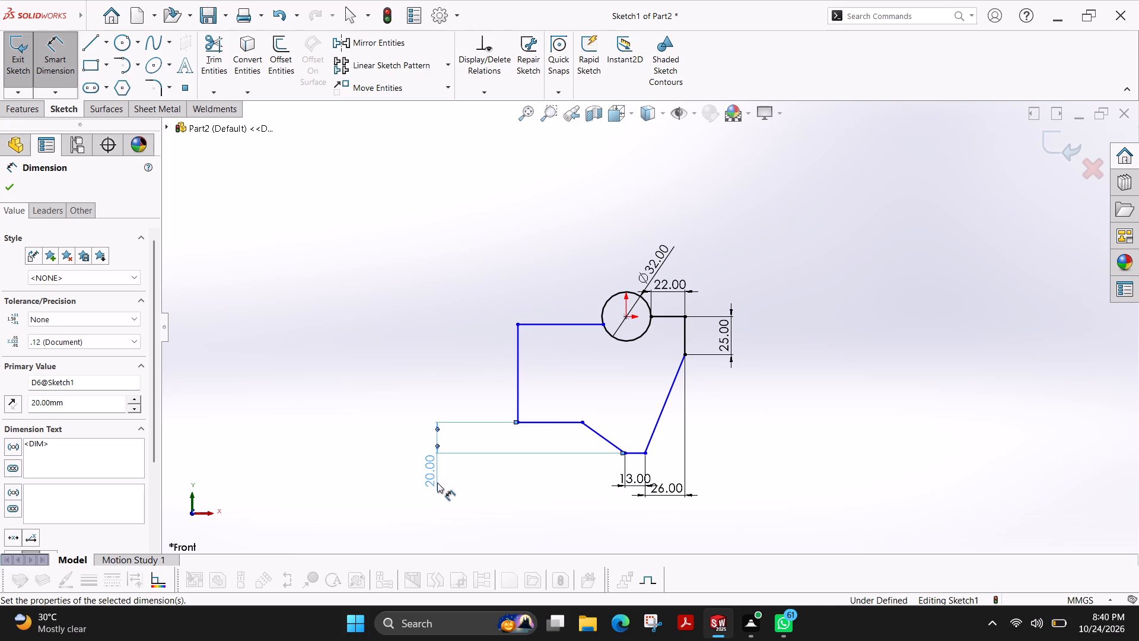
# Dimension the left vertical line's length and set it to 33 mm.
pyautogui.click(517, 379)
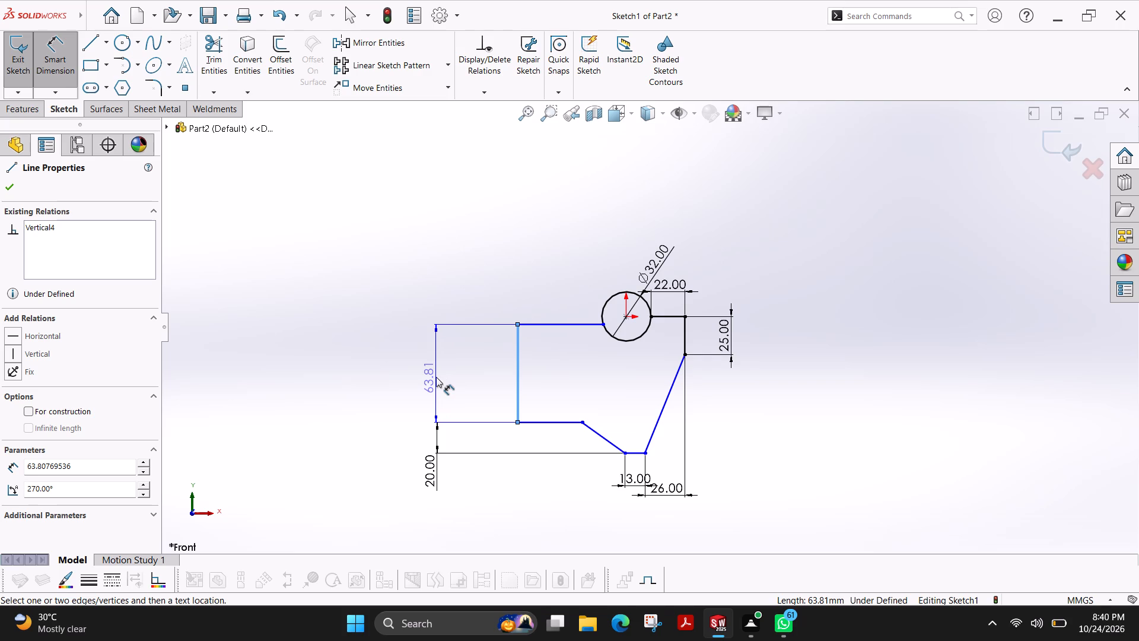
pyautogui.click(436, 377)
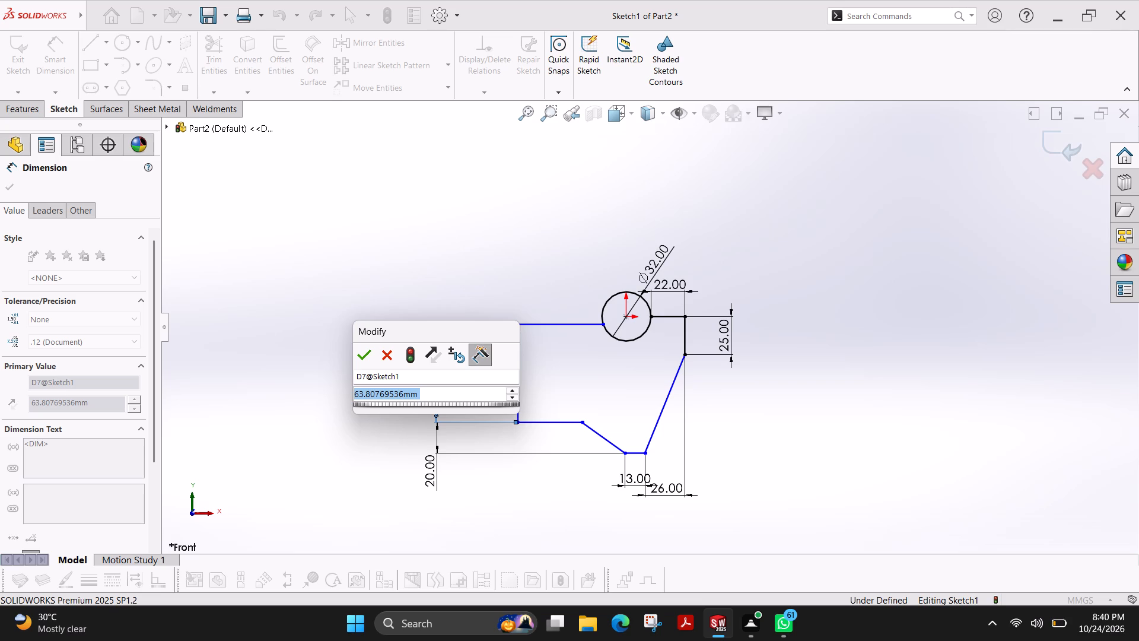
pyautogui.write('33')
pyautogui.press('Return')
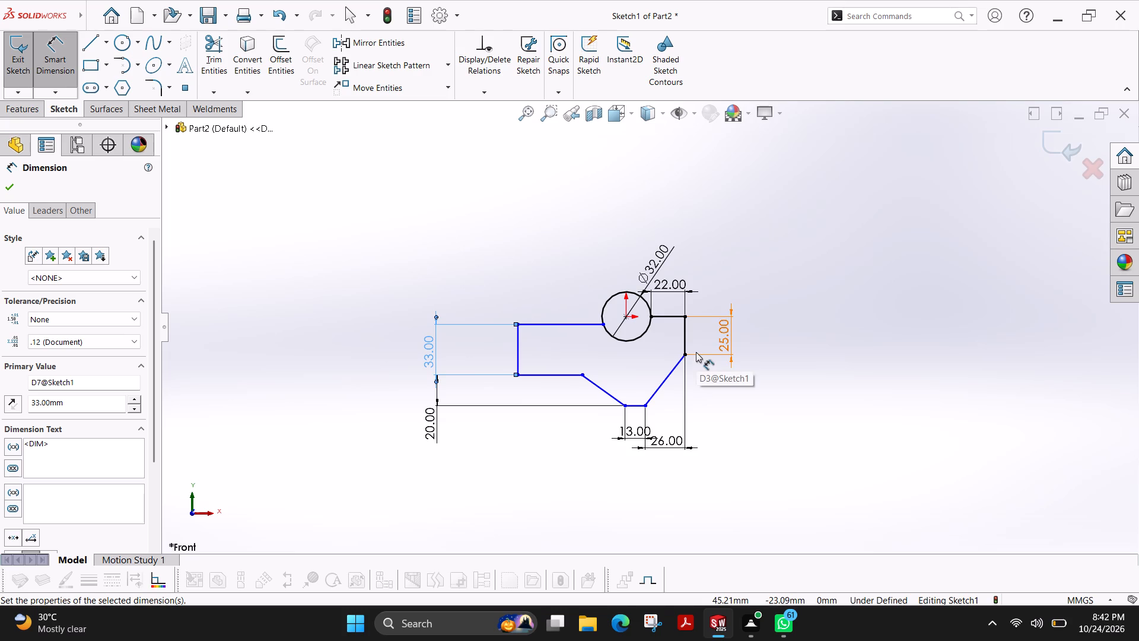
# Dimension the vertical distance between the horizontal line right of the circle and the short bottom line, and set it to 58 mm.
pyautogui.click(664, 316)
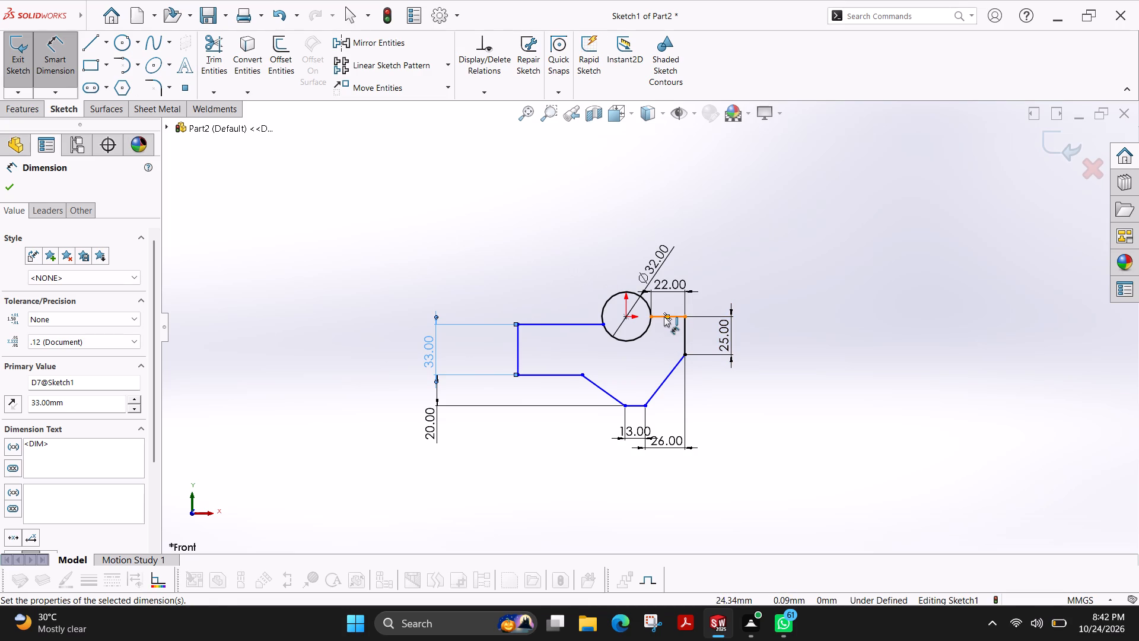
pyautogui.click(634, 405)
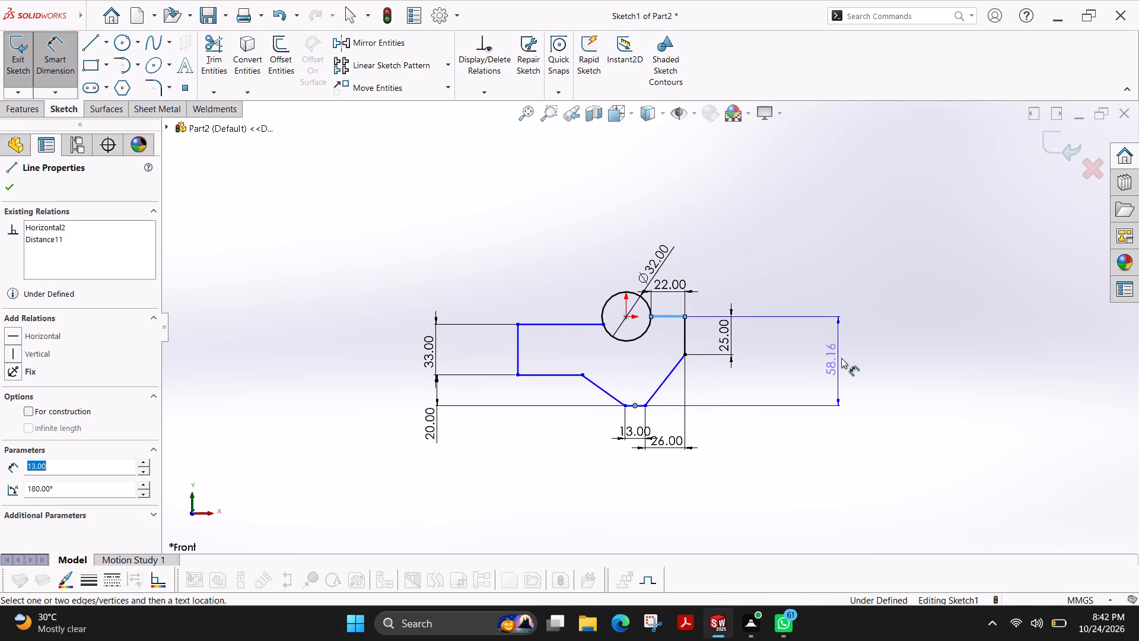
pyautogui.click(841, 358)
pyautogui.write('58')
pyautogui.press('Return')
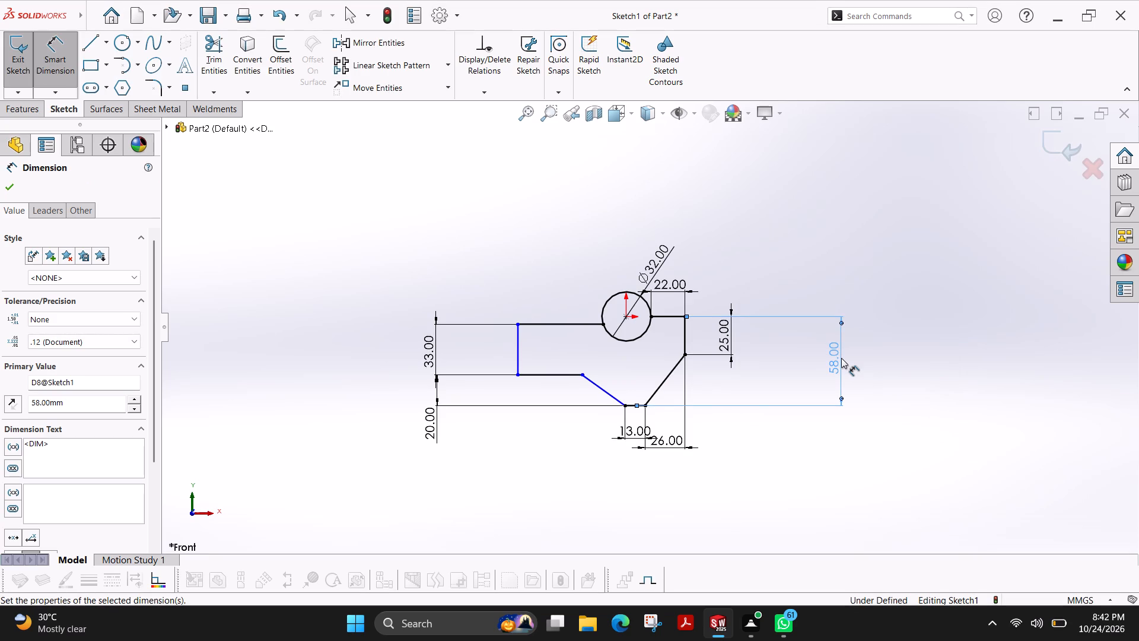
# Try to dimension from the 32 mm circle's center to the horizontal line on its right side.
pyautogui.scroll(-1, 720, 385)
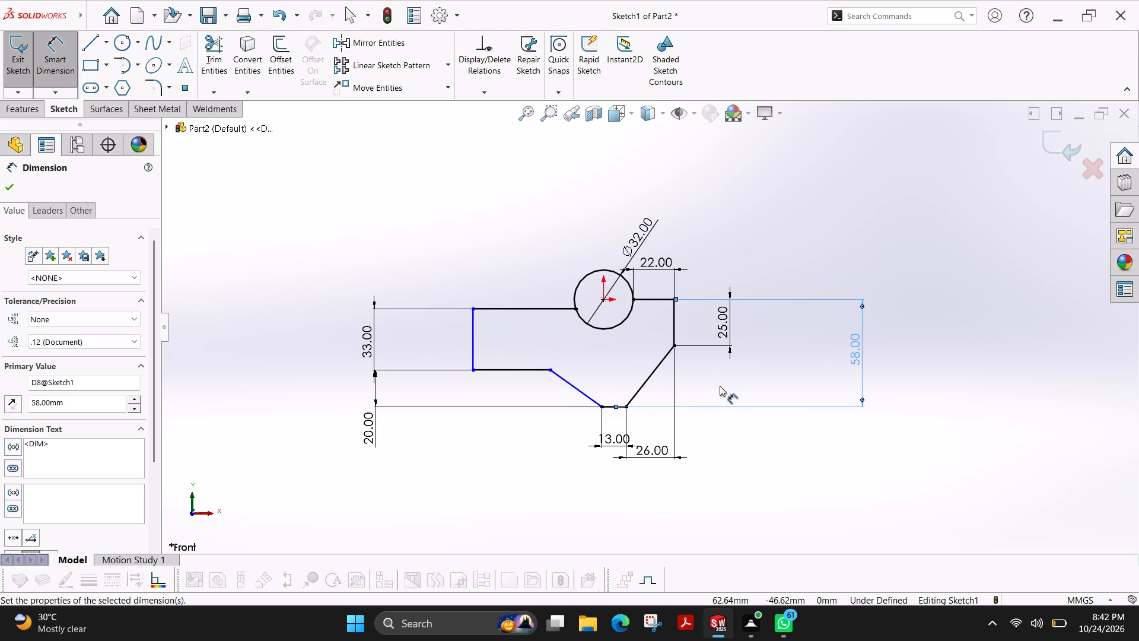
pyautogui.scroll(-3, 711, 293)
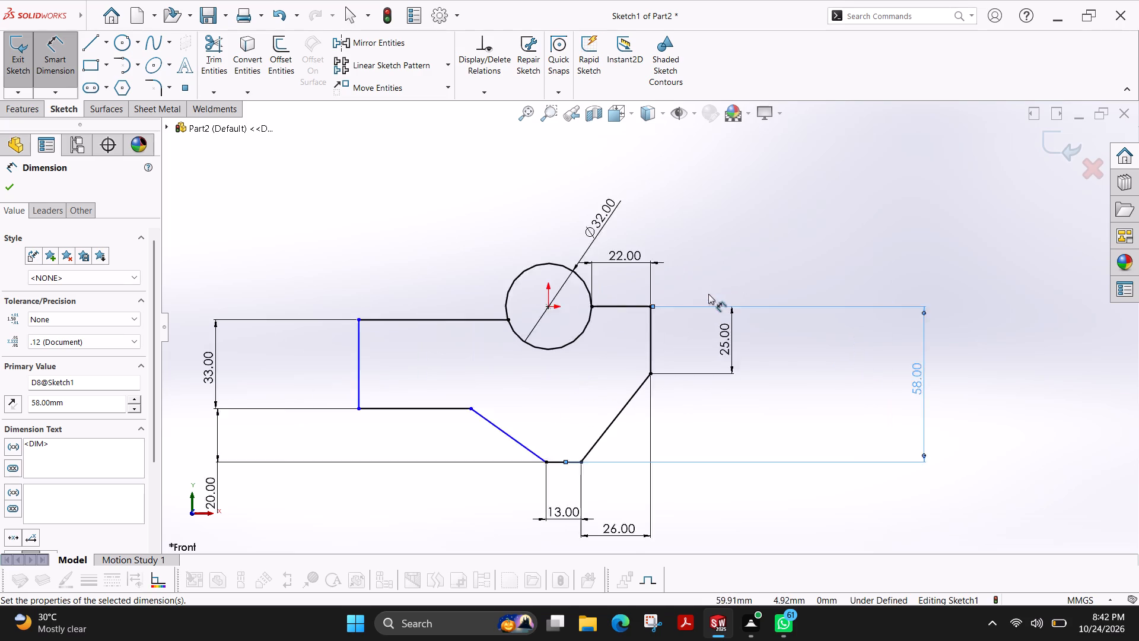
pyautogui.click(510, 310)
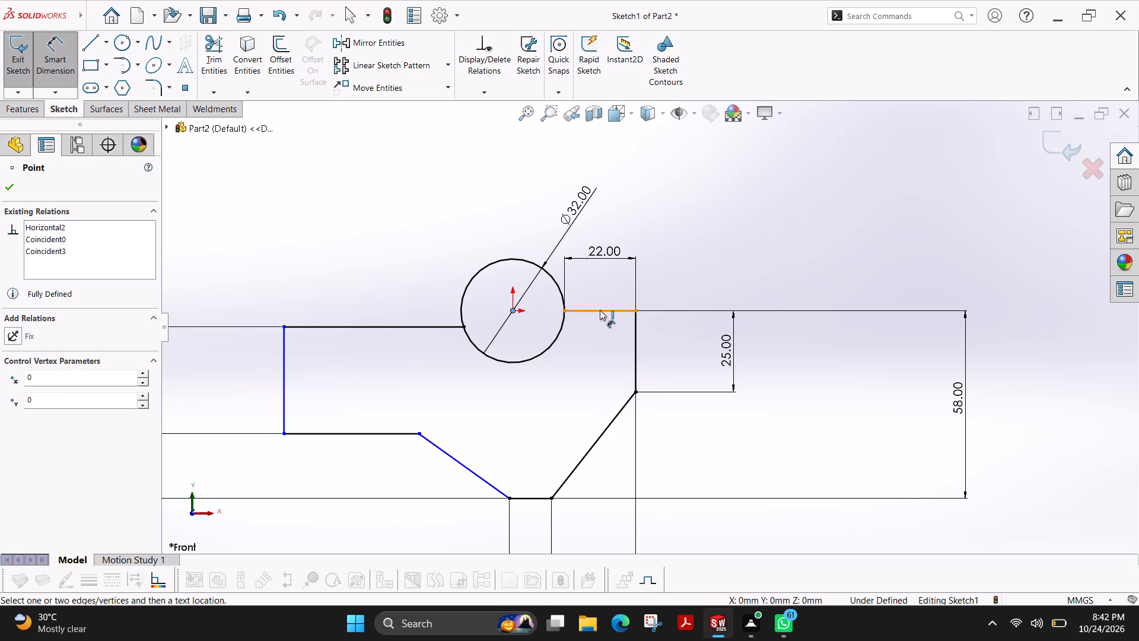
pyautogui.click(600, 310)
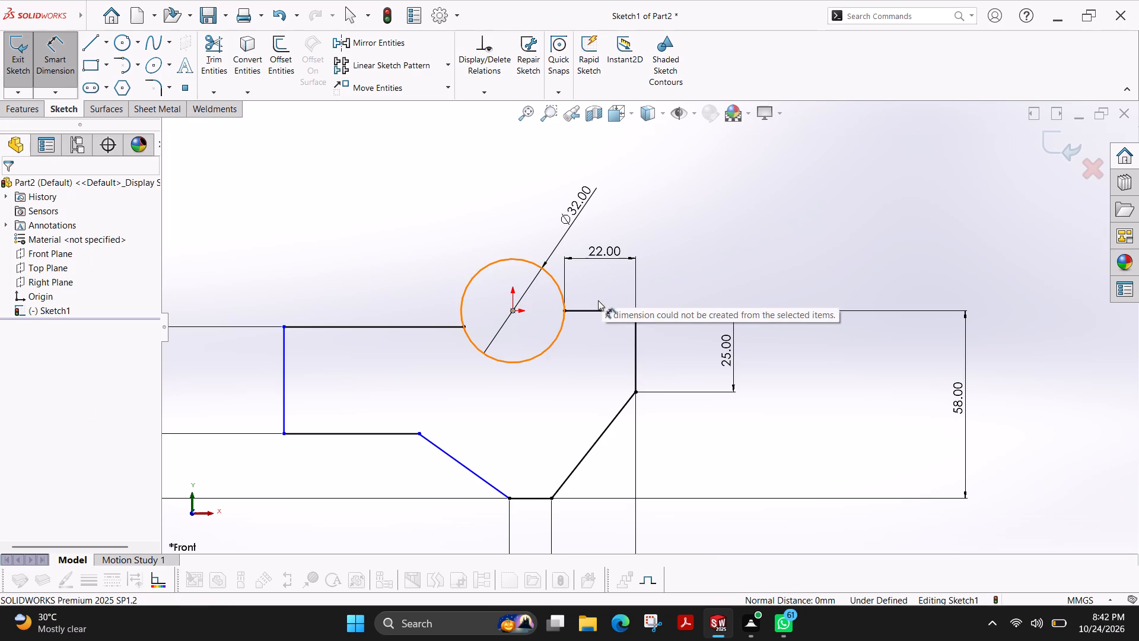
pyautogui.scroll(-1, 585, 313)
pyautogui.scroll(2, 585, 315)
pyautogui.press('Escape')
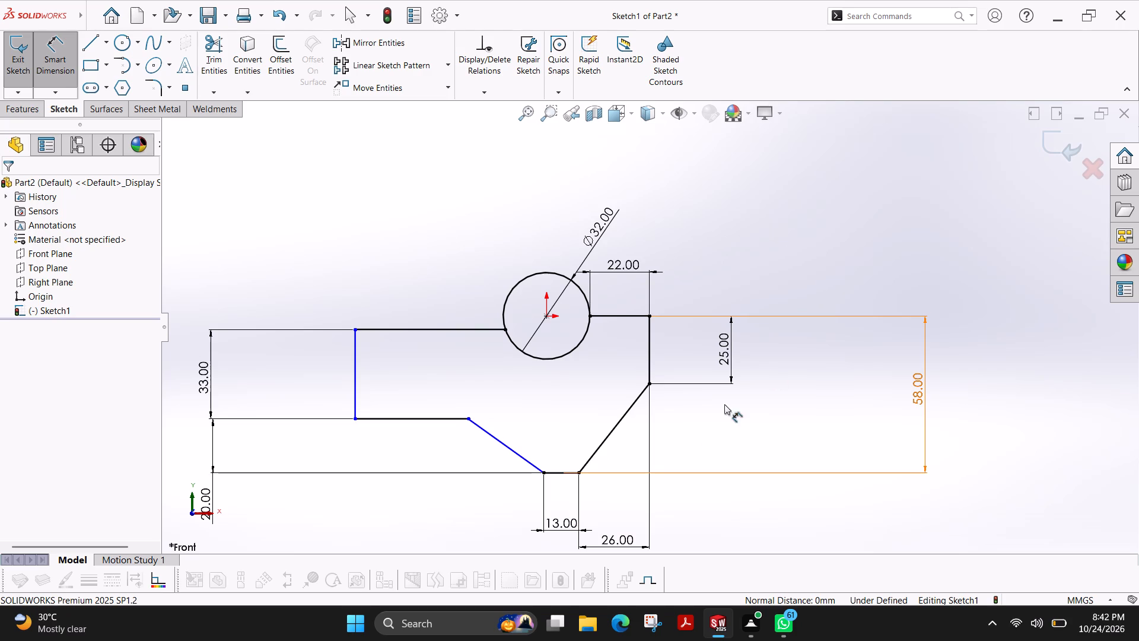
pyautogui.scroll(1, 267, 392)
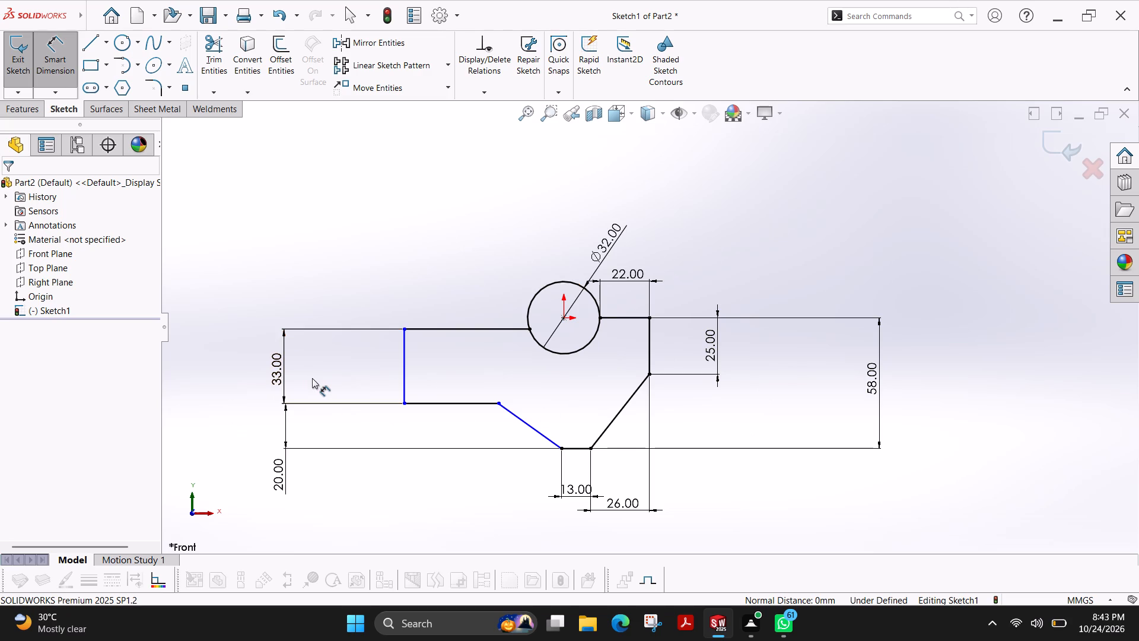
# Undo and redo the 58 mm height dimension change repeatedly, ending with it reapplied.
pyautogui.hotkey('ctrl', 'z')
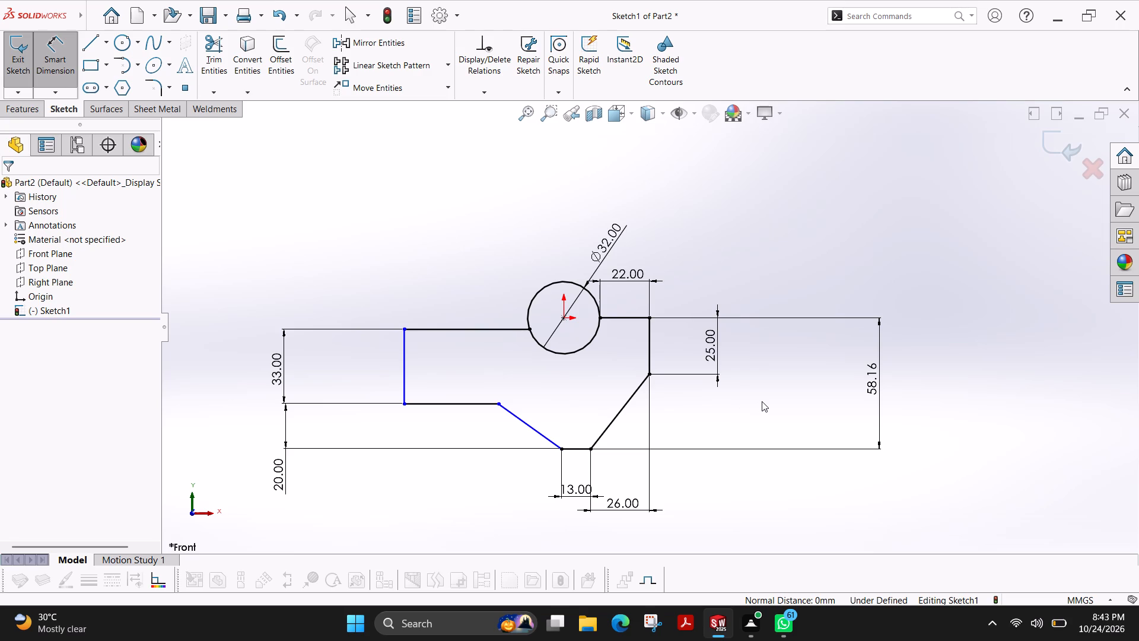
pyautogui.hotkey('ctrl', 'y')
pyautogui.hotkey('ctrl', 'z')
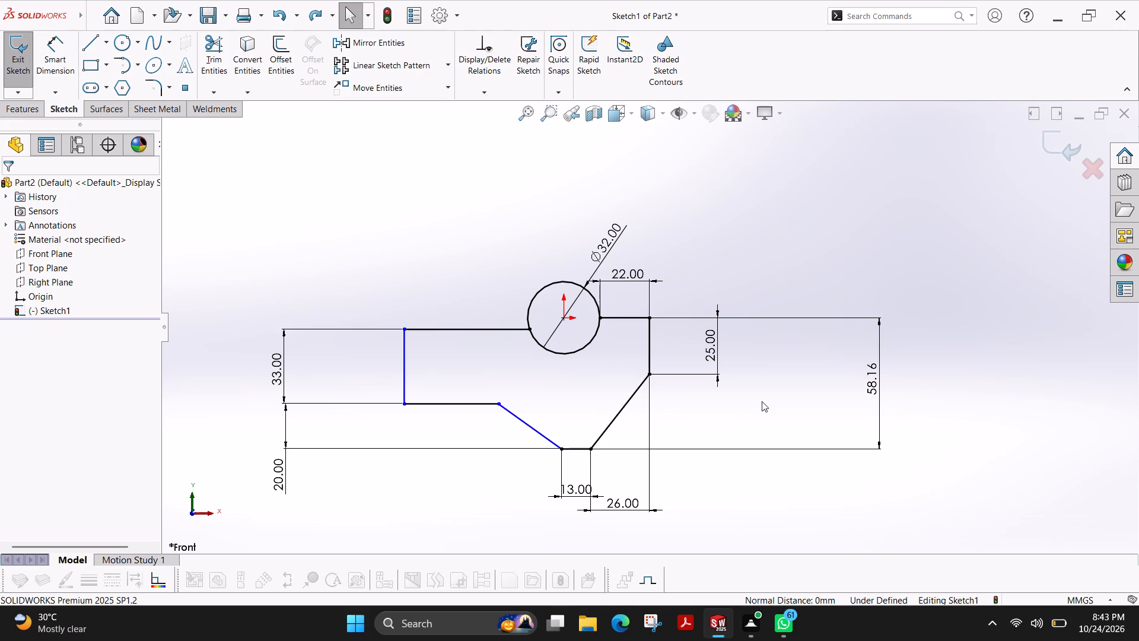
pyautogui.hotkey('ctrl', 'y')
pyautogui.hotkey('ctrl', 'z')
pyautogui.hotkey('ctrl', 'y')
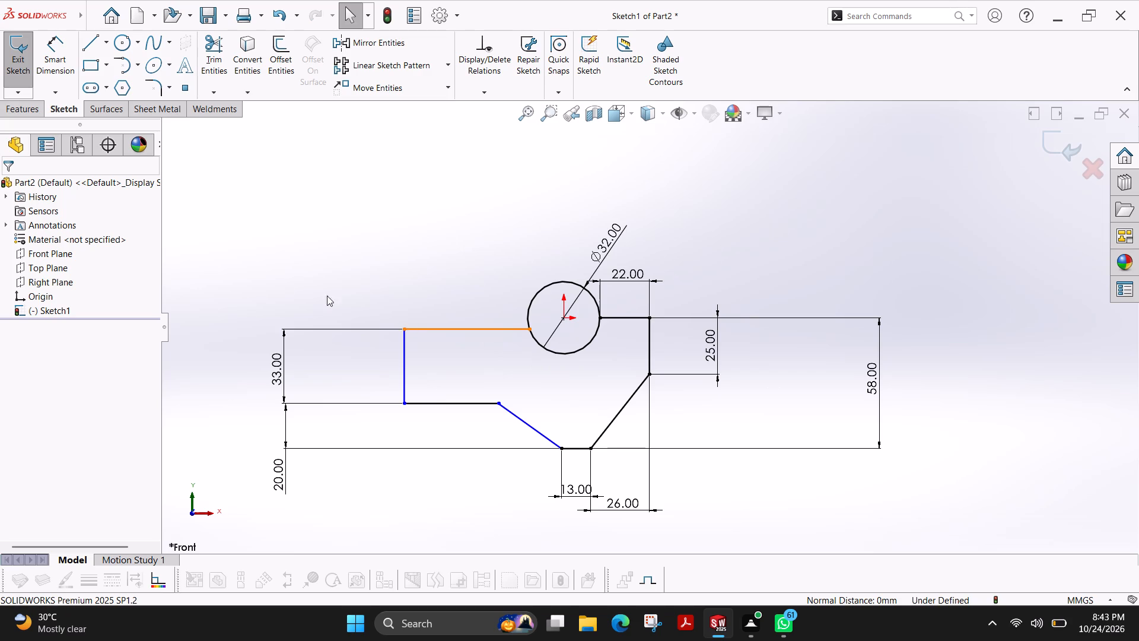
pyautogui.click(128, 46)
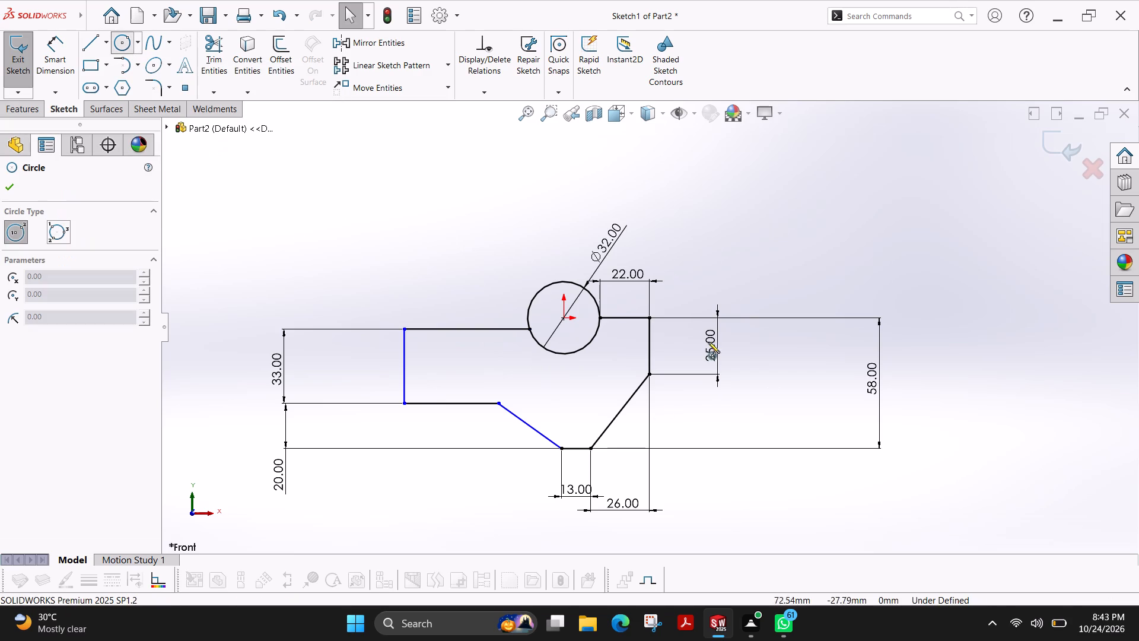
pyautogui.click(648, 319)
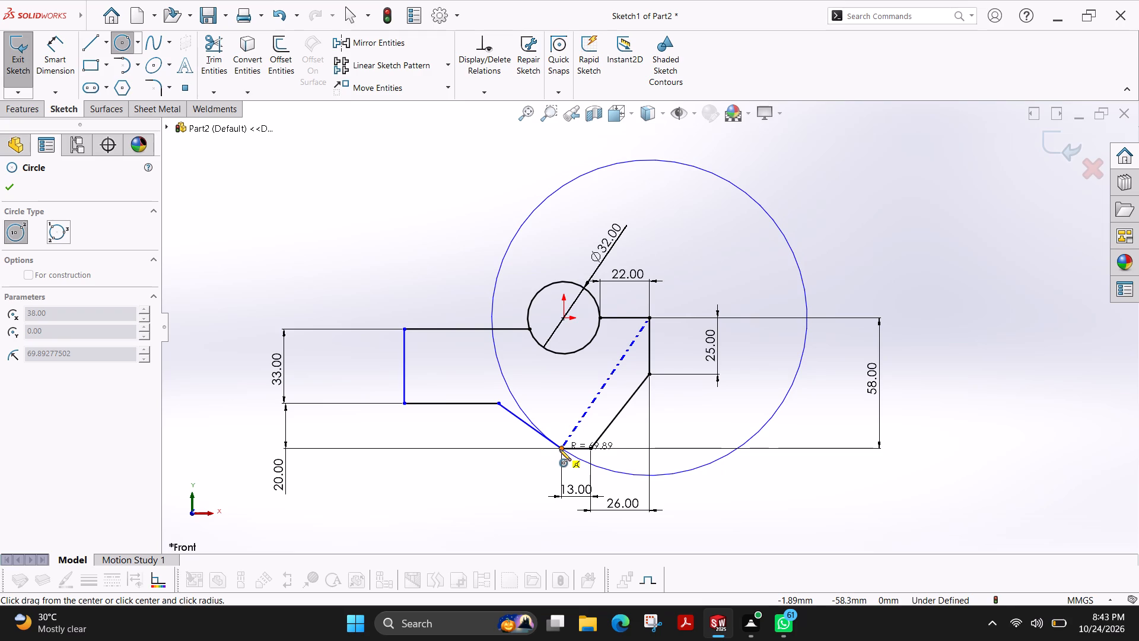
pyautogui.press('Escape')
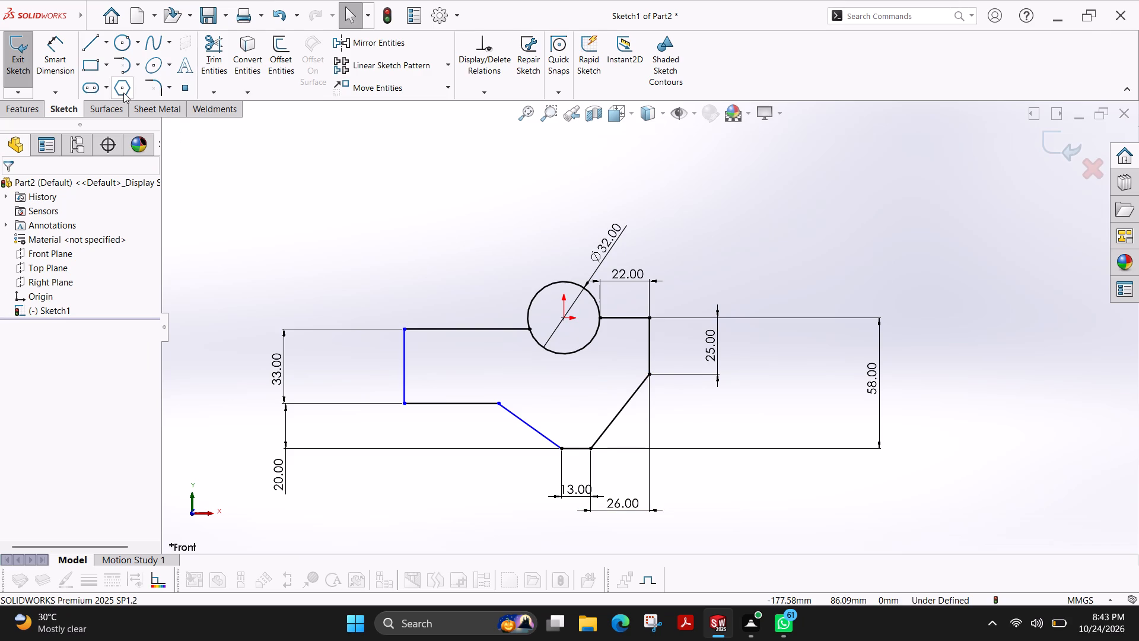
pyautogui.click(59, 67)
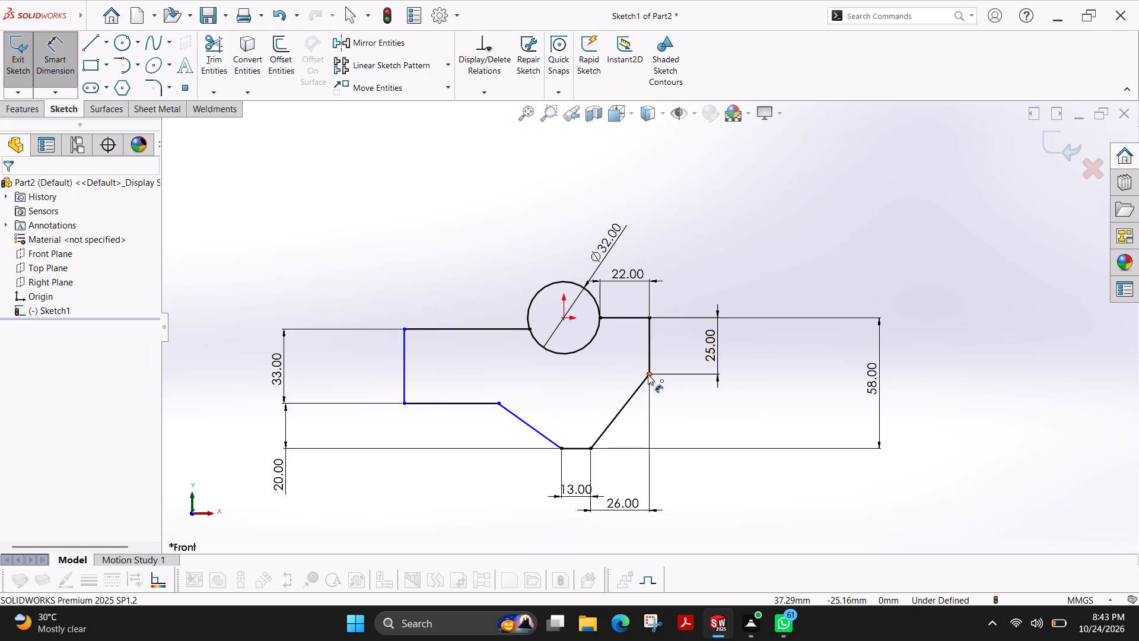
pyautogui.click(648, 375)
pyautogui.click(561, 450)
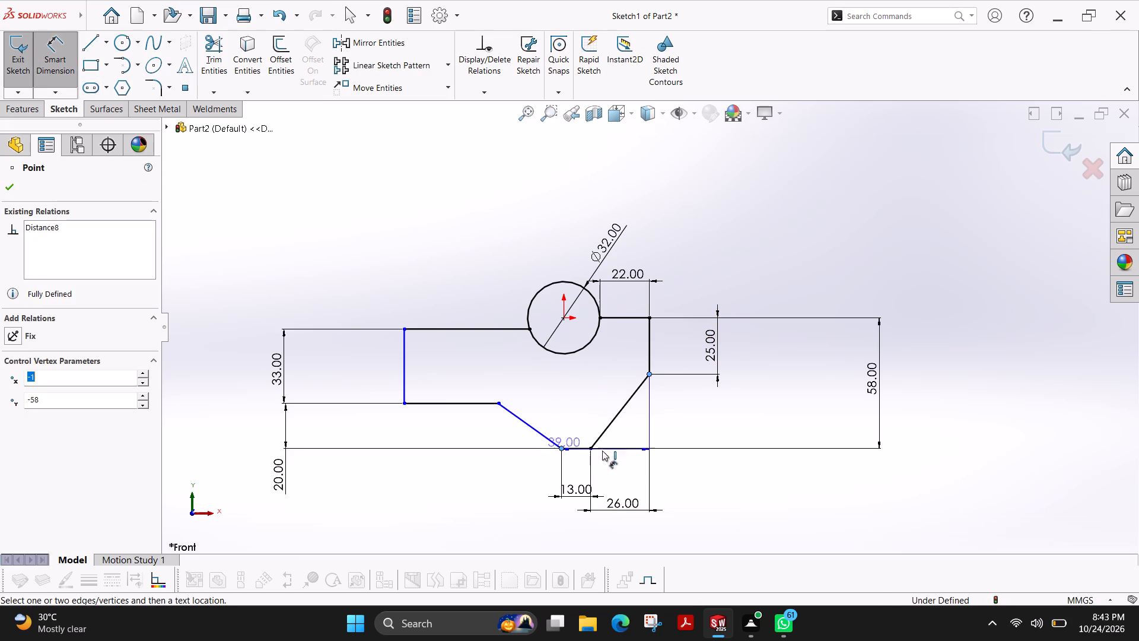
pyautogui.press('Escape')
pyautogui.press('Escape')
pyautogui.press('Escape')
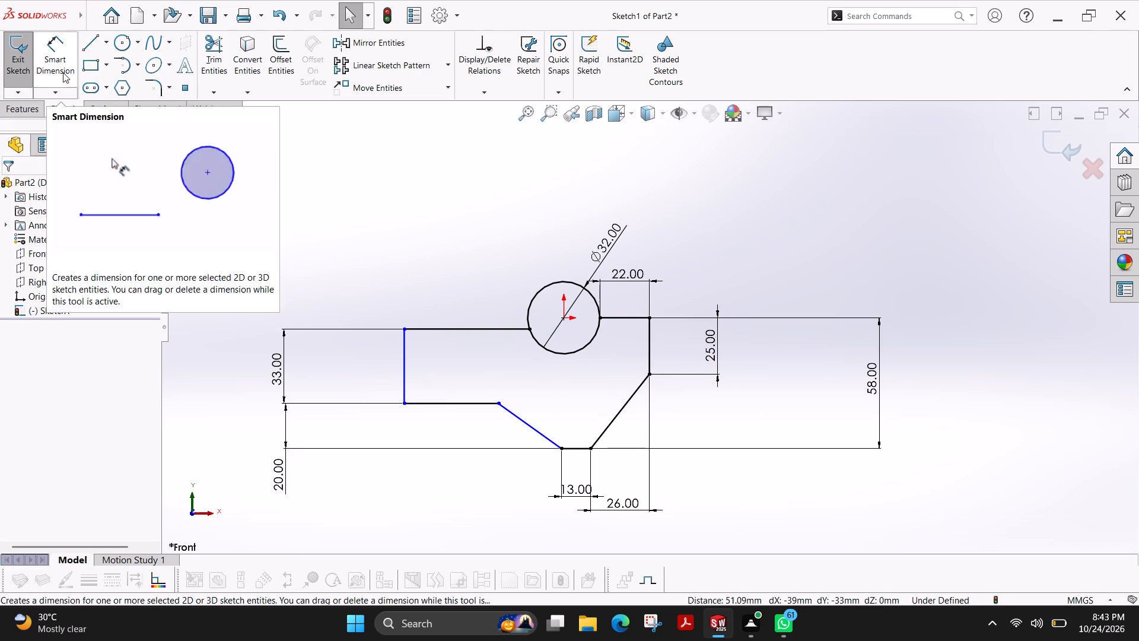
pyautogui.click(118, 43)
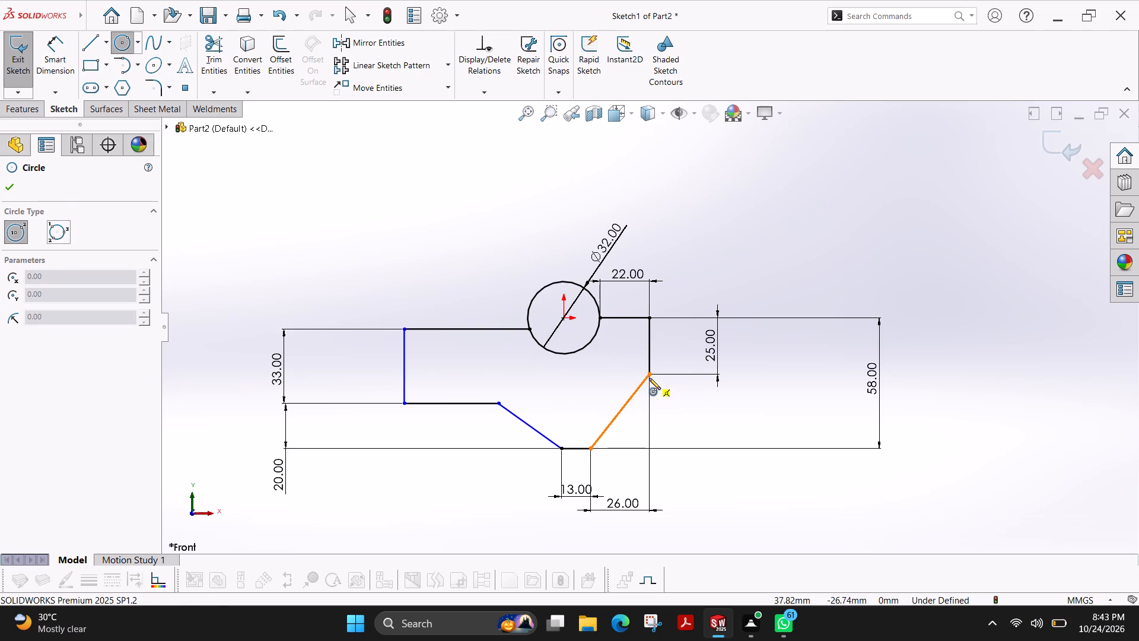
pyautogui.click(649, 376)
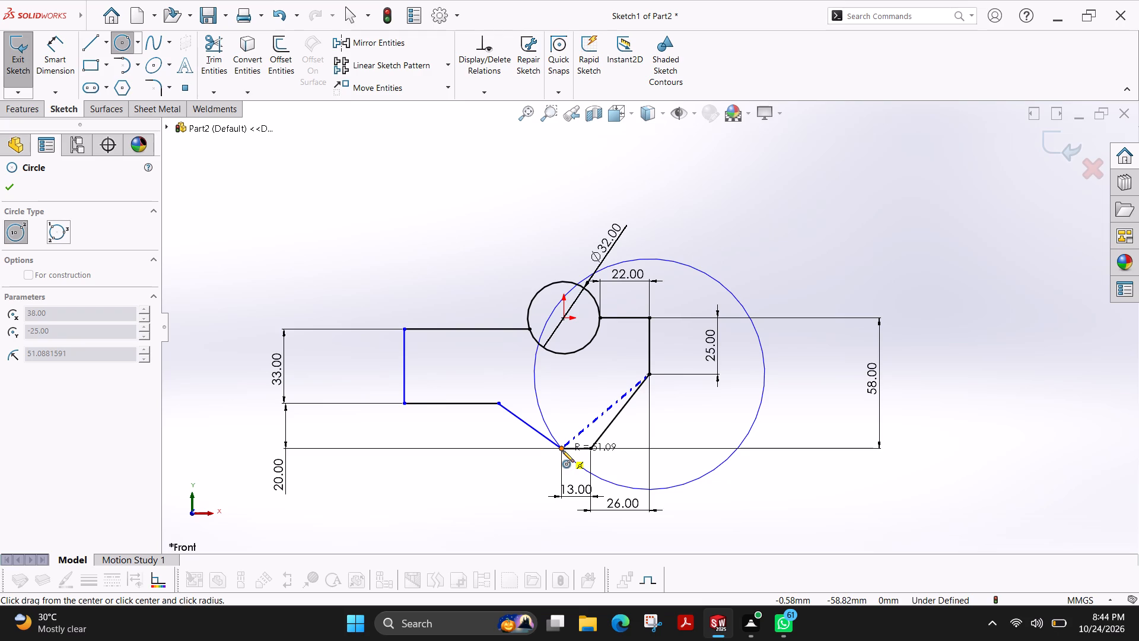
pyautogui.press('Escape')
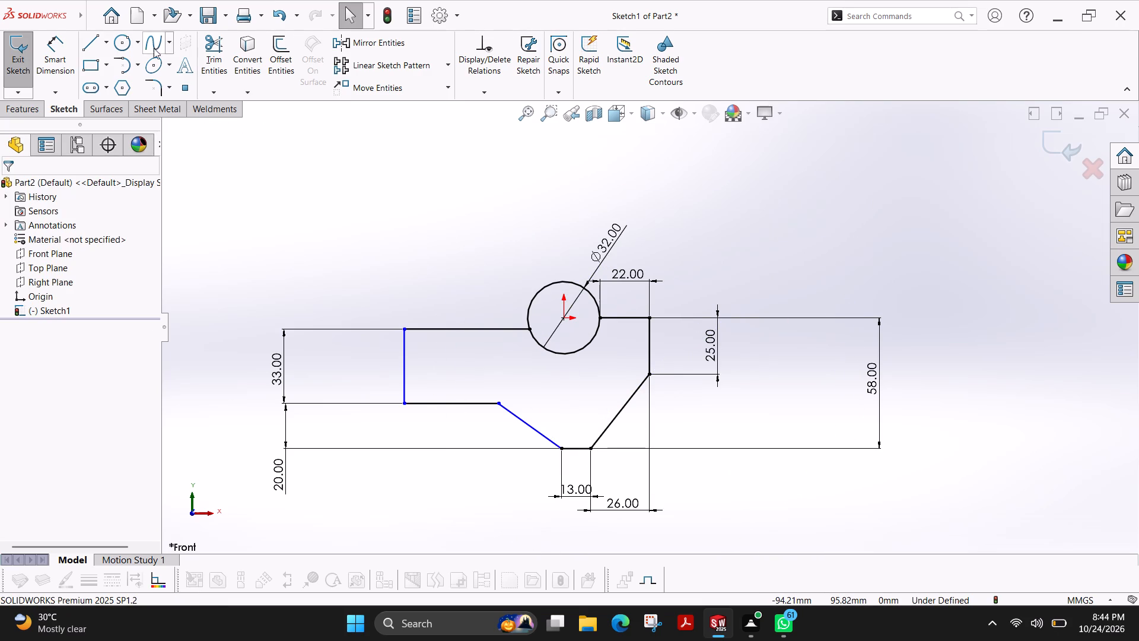
# Draw a separate circle about 58 mm in diameter in the empty space above and to the right of the profile.
pyautogui.click(130, 42)
pyautogui.click(930, 176)
pyautogui.click(870, 201)
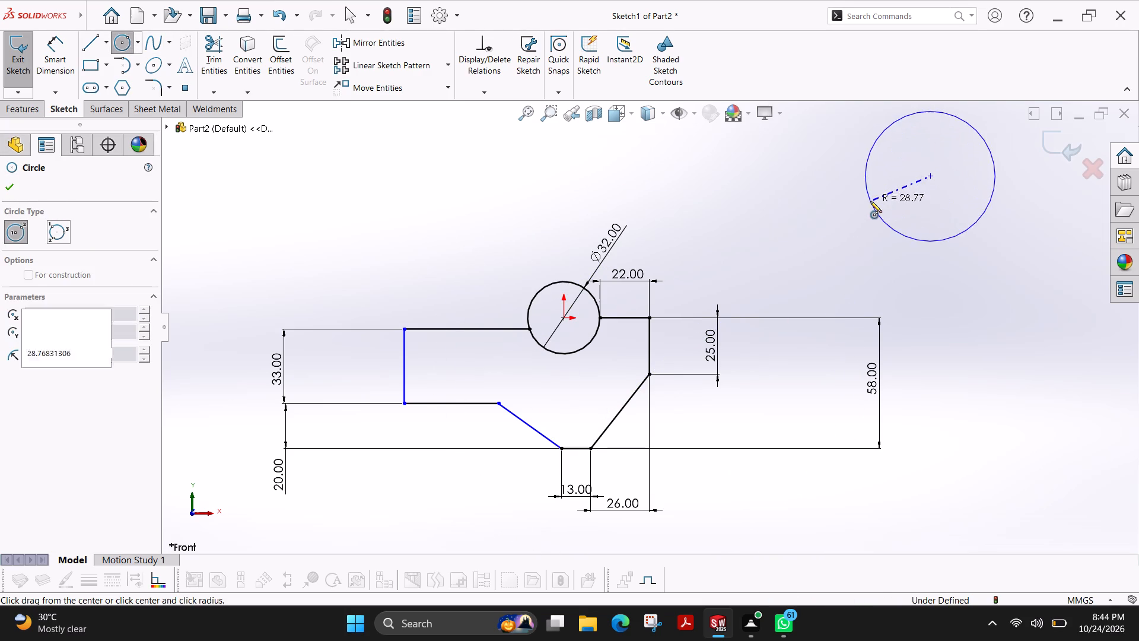
# Dimension the new separate circle's diameter and set it to 43 mm.
pyautogui.click(65, 63)
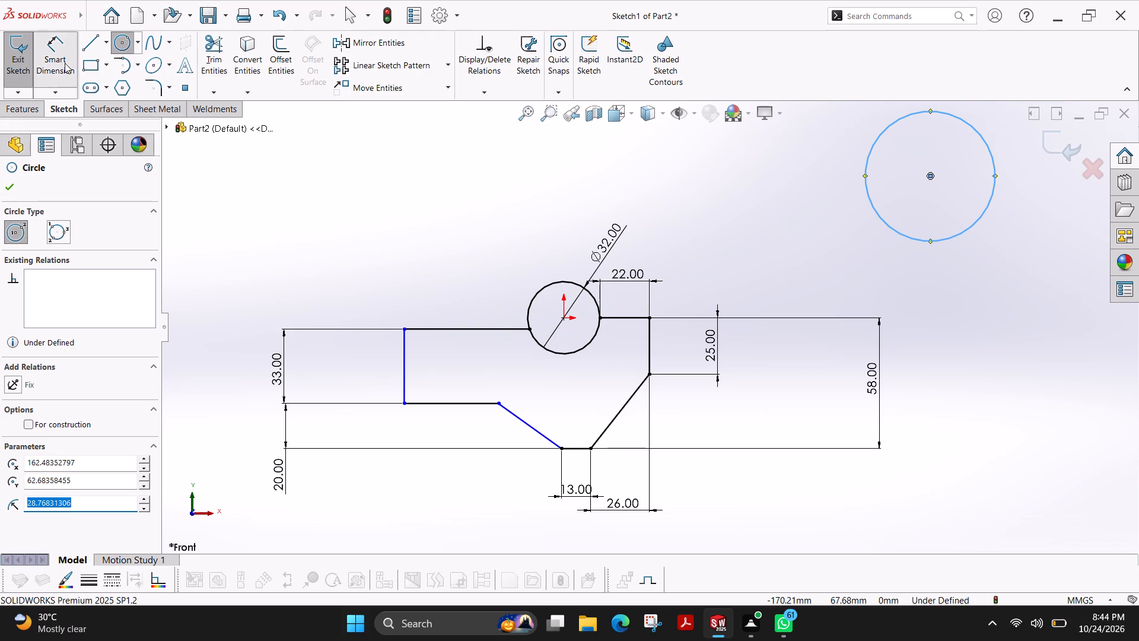
pyautogui.click(972, 227)
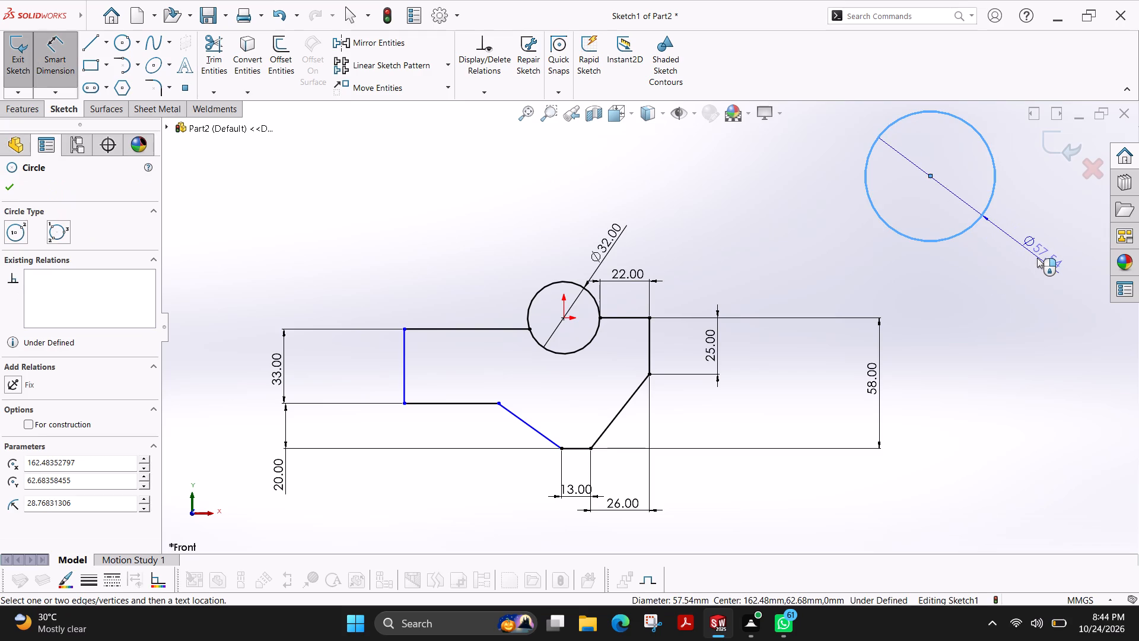
pyautogui.click(1037, 258)
pyautogui.write('43')
pyautogui.press('Return')
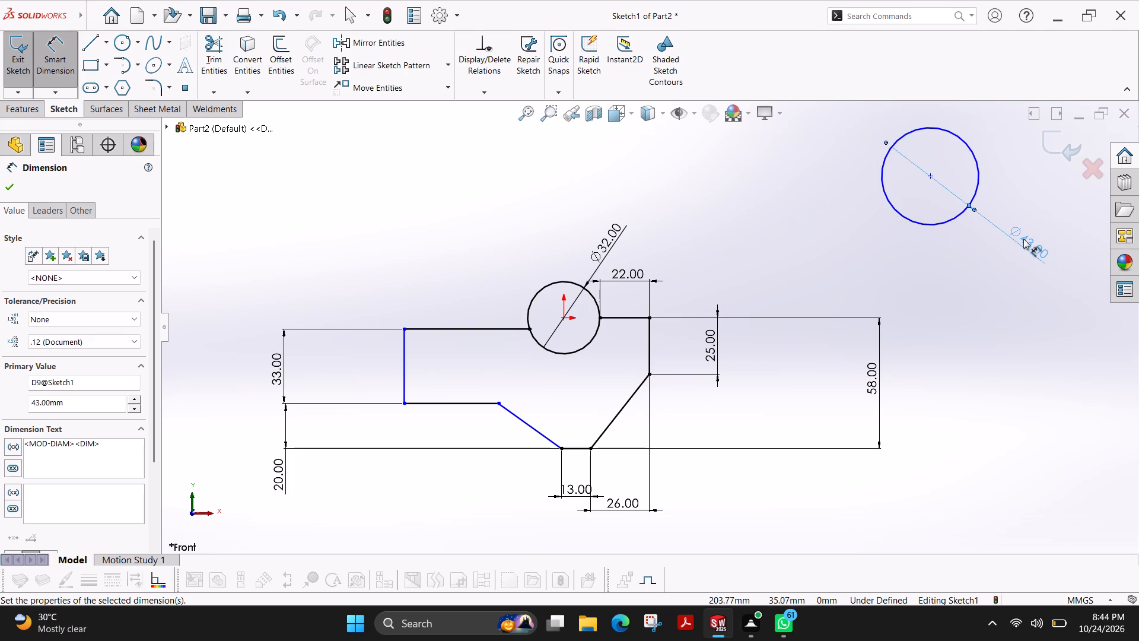
# Set the separate circle's diameter to 86 mm, twice 43 mm.
pyautogui.doubleClick(1023, 239)
pyautogui.write('43+43')
pyautogui.press('Return')
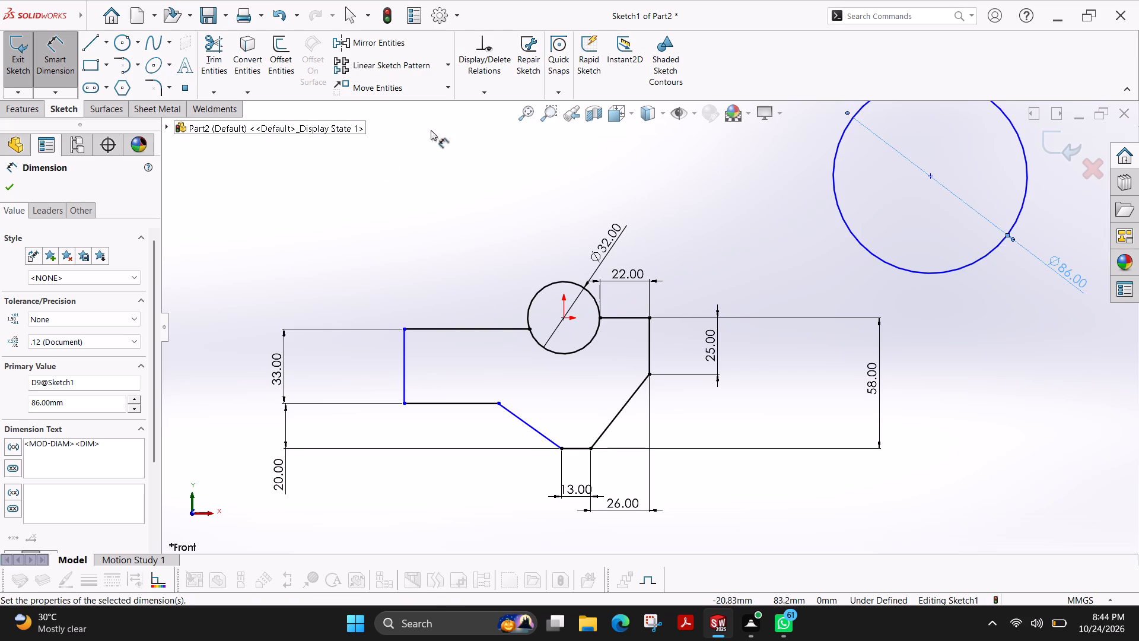
# Move the 86 mm circle from a point on its lower-left edge onto the left endpoint of the short 13 mm bottom line.
pyautogui.click(386, 89)
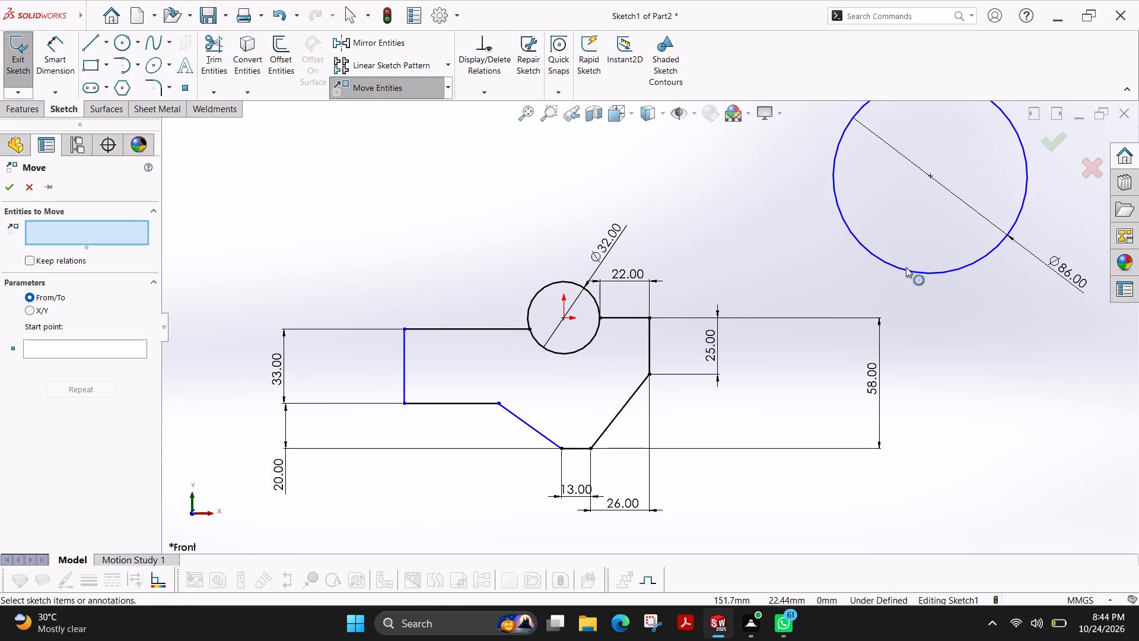
pyautogui.click(906, 269)
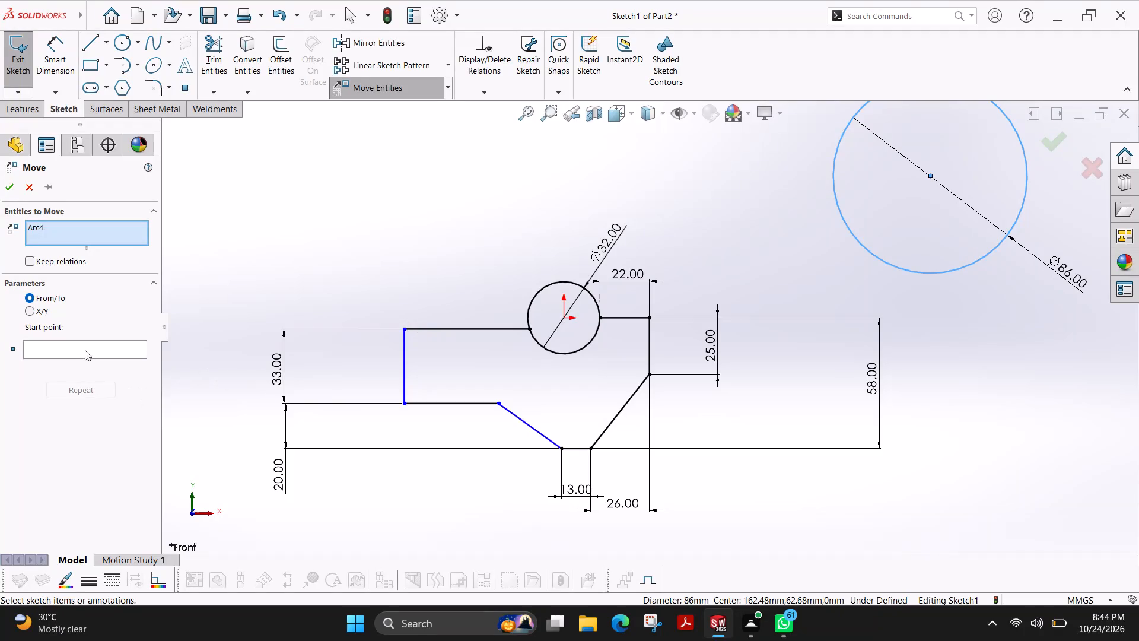
pyautogui.click(84, 349)
pyautogui.moveTo(871, 251); pyautogui.dragTo(871, 251)
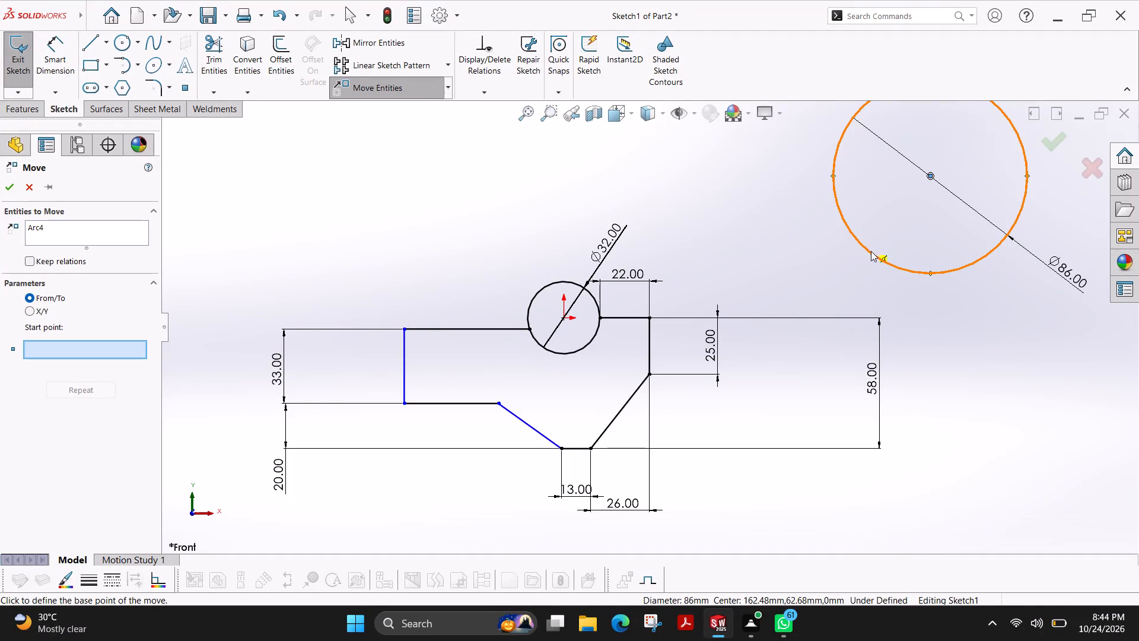
pyautogui.moveTo(871, 251); pyautogui.dragTo(562, 449)
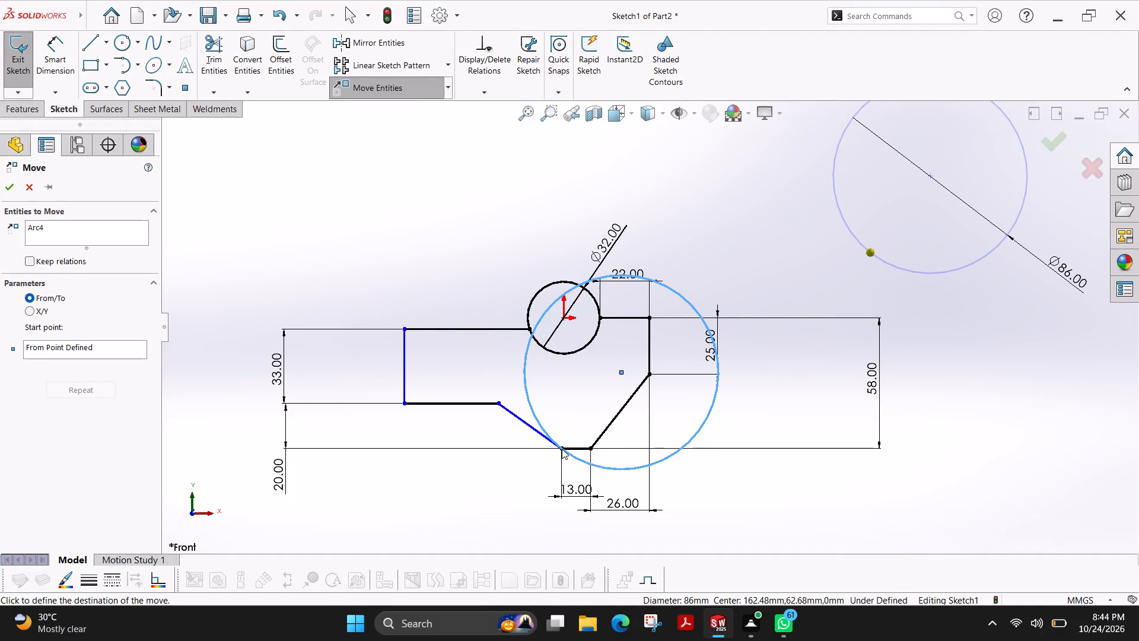
pyautogui.moveTo(562, 449); pyautogui.dragTo(559, 448)
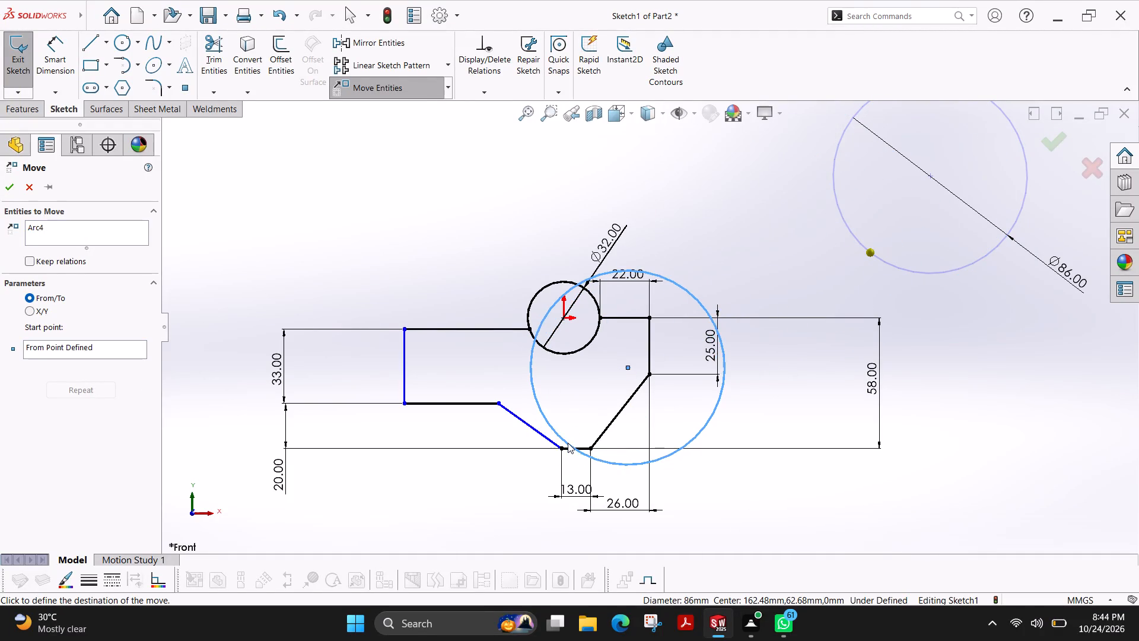
pyautogui.scroll(-9, 565, 445)
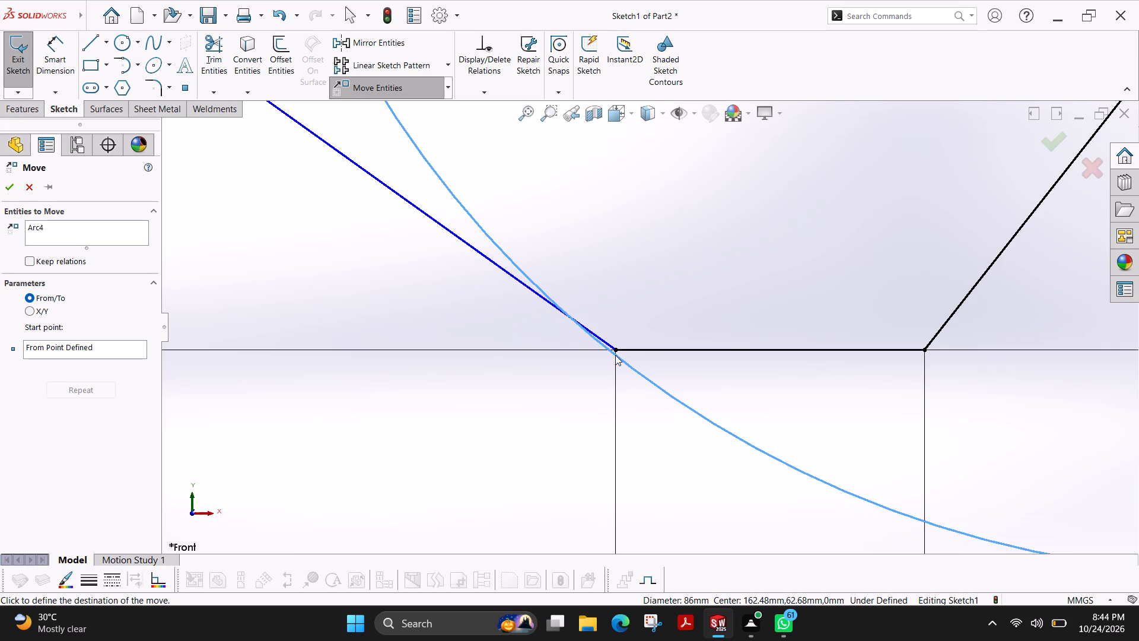
pyautogui.click(615, 350)
pyautogui.scroll(4, 548, 370)
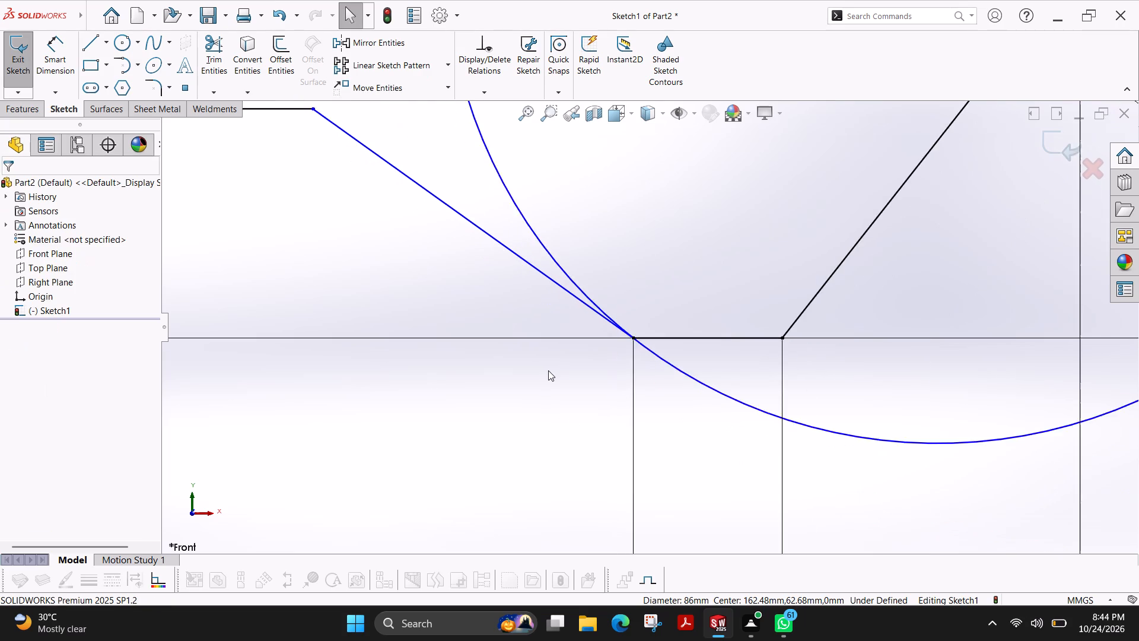
pyautogui.scroll(6, 548, 370)
pyautogui.scroll(3, 781, 199)
pyautogui.scroll(-1, 844, 206)
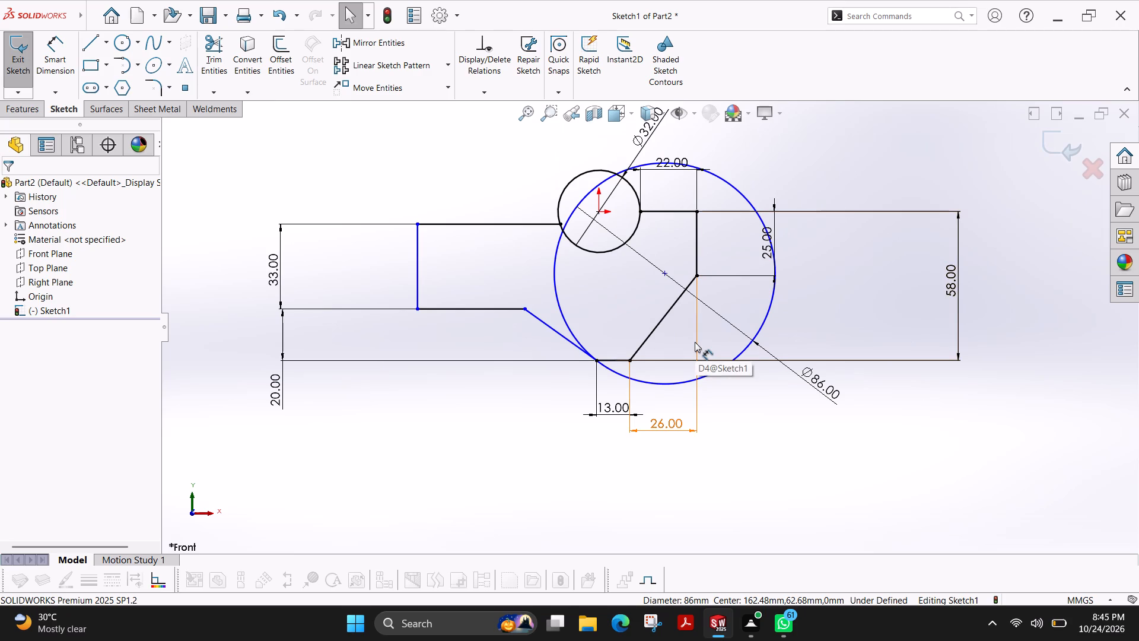
# Trim away the sloped line joining the lower horizontal line on the left to the short 13 mm bottom line.
pyautogui.scroll(-3, 643, 310)
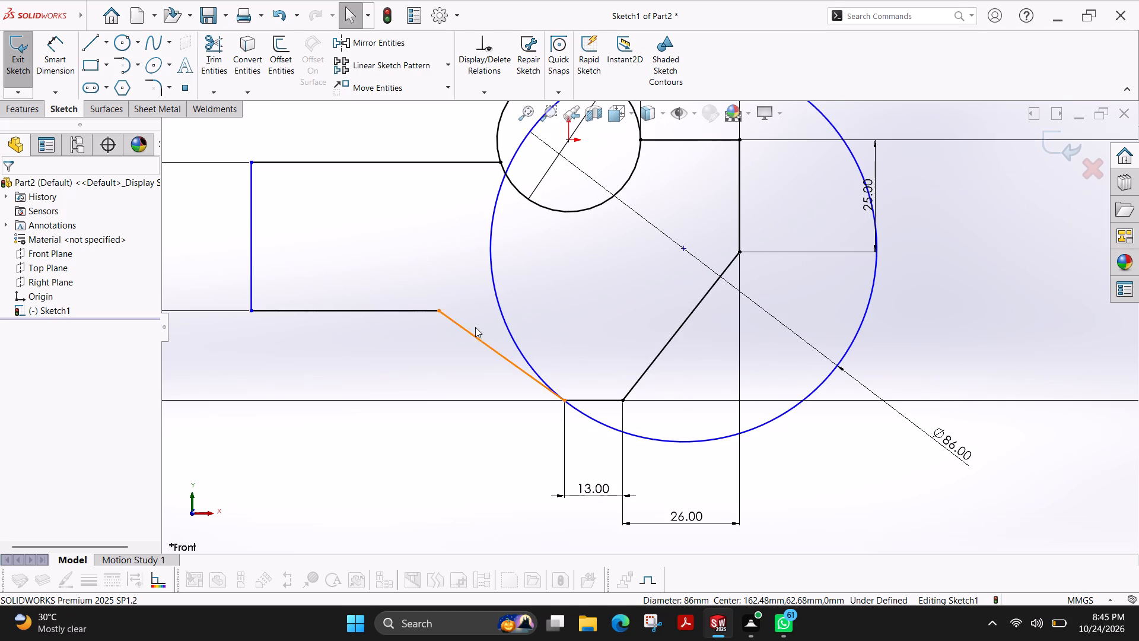
pyautogui.click(222, 60)
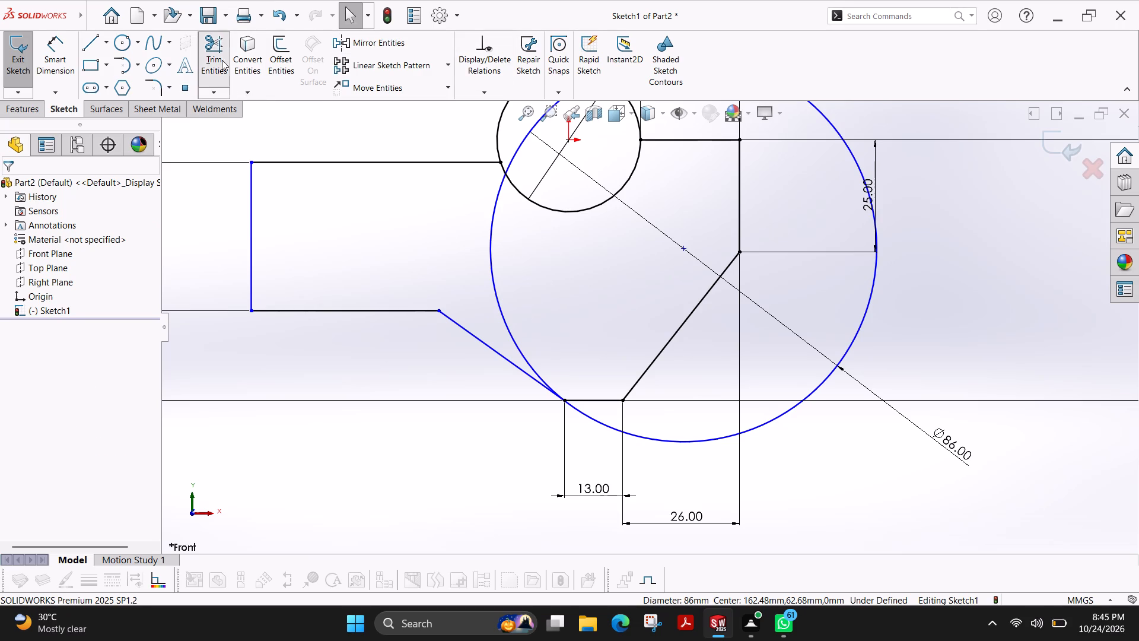
pyautogui.moveTo(483, 319); pyautogui.dragTo(460, 364)
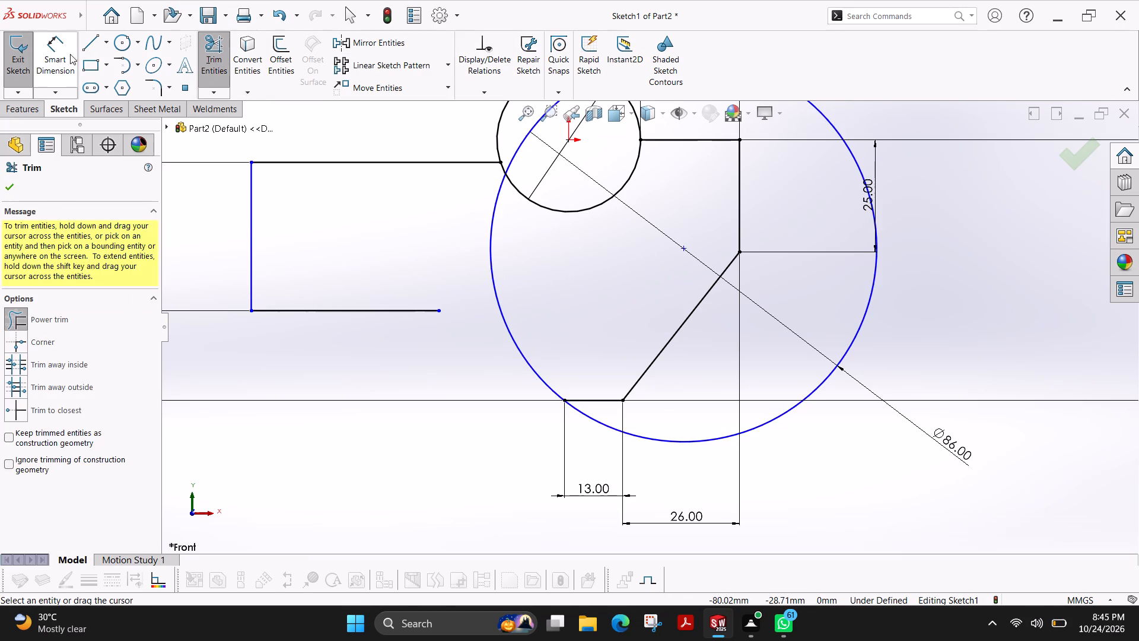
pyautogui.click(10, 185)
# Extend the free right end of the lower-left horizontal line just inside the 86 mm circle, to about X -12.65 mm.
pyautogui.moveTo(441, 309); pyautogui.dragTo(445, 309)
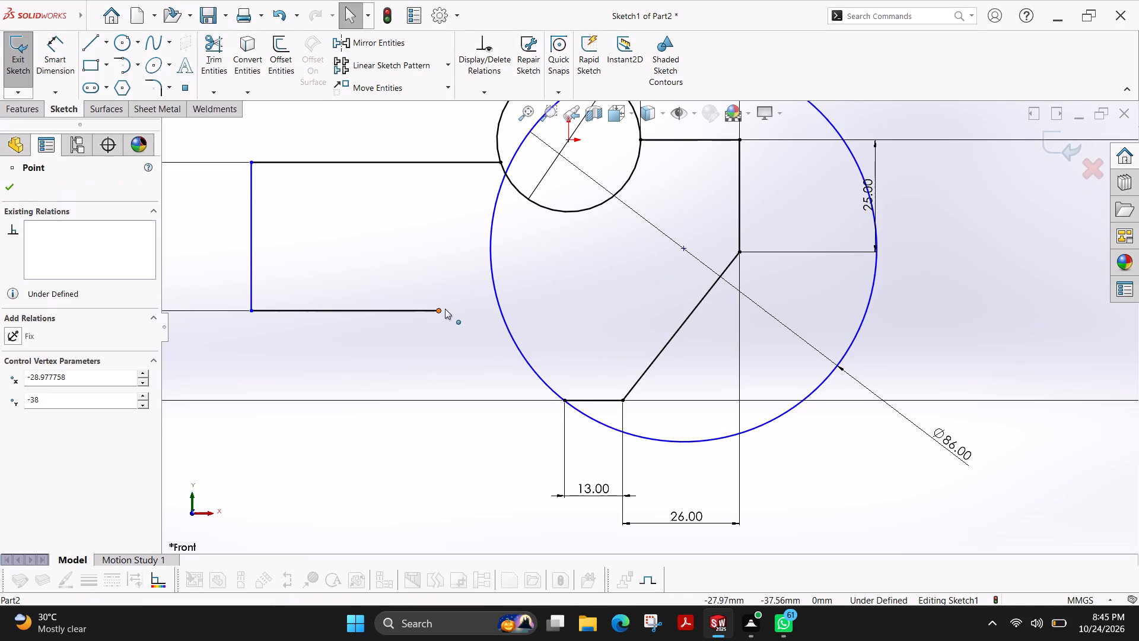
pyautogui.moveTo(445, 309); pyautogui.dragTo(512, 309)
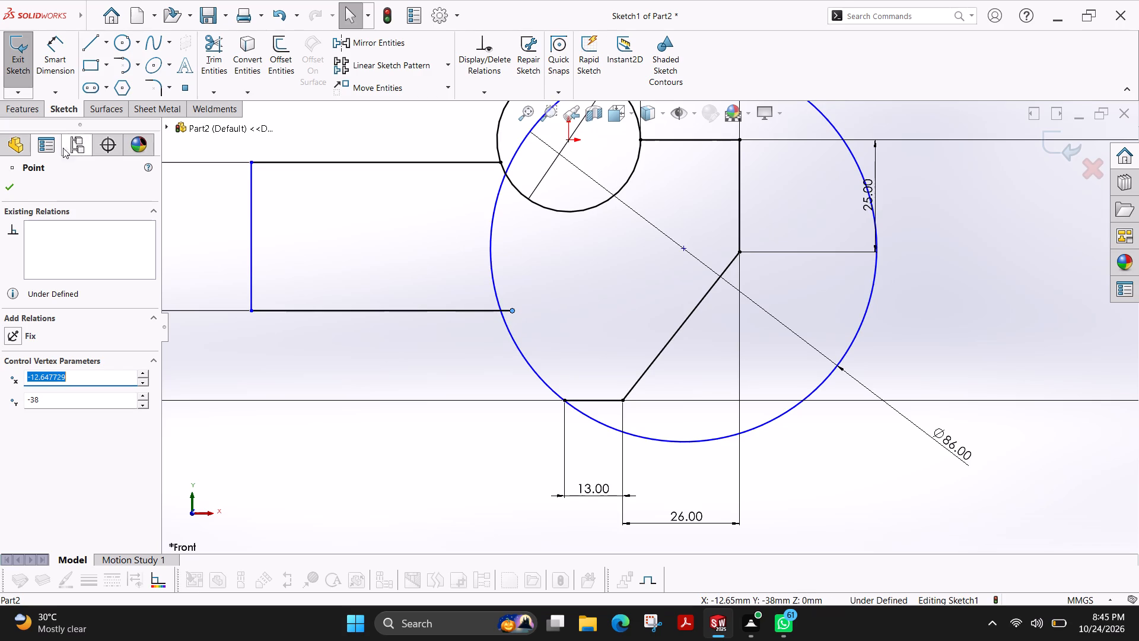
pyautogui.click(9, 188)
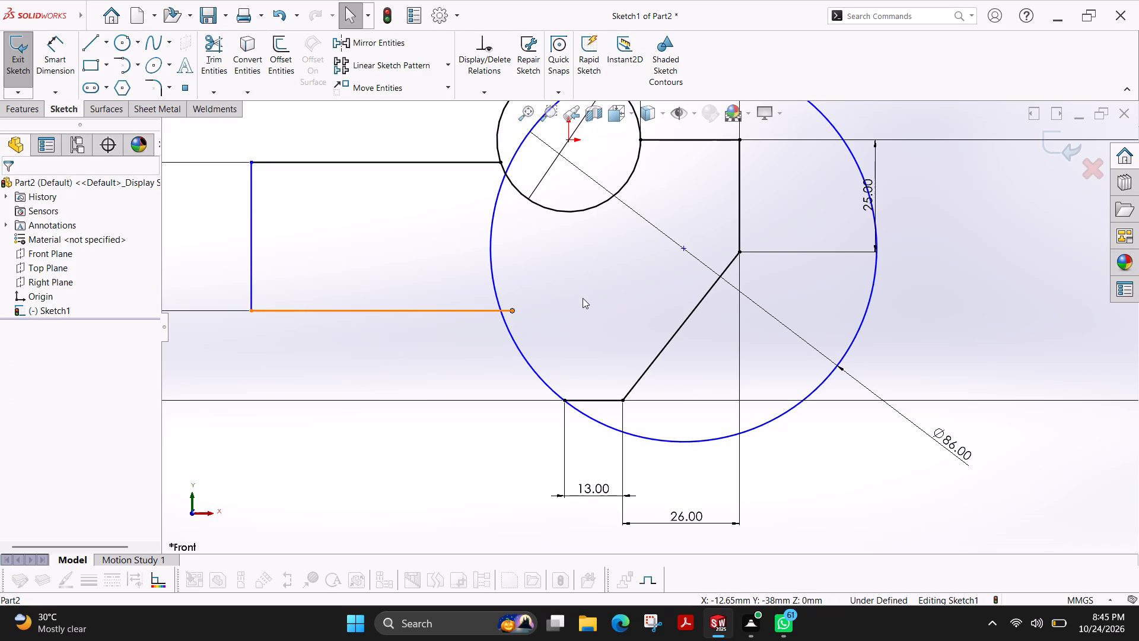
# Trim the 86 mm circle, keeping only the arc between the lower-left horizontal line and the 13 mm bottom line.
pyautogui.scroll(1, 593, 283)
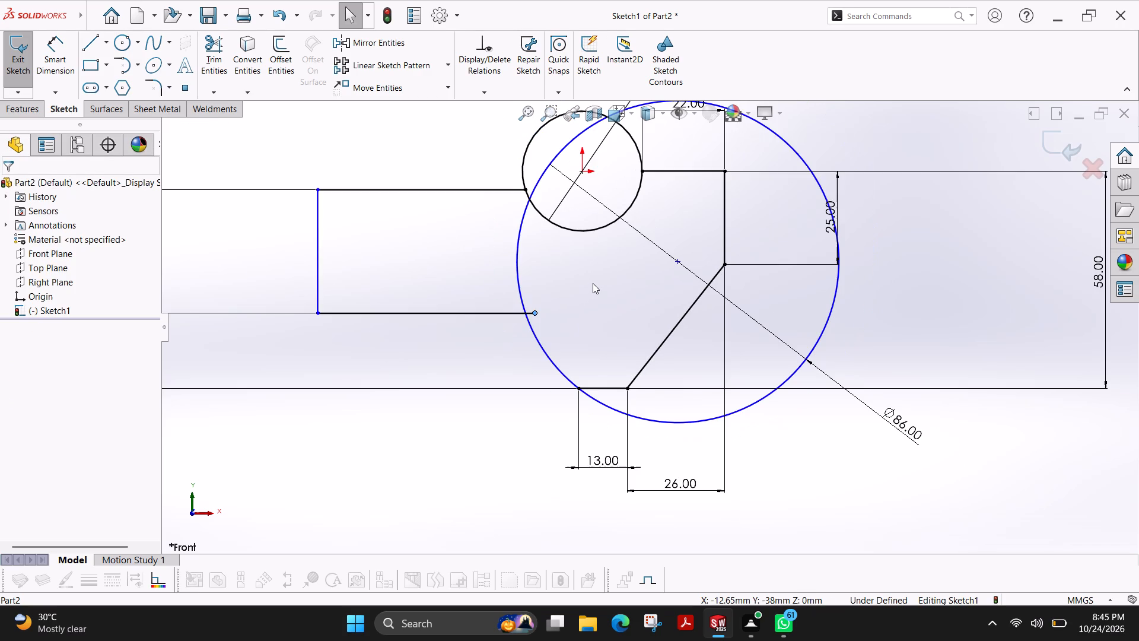
pyautogui.click(208, 55)
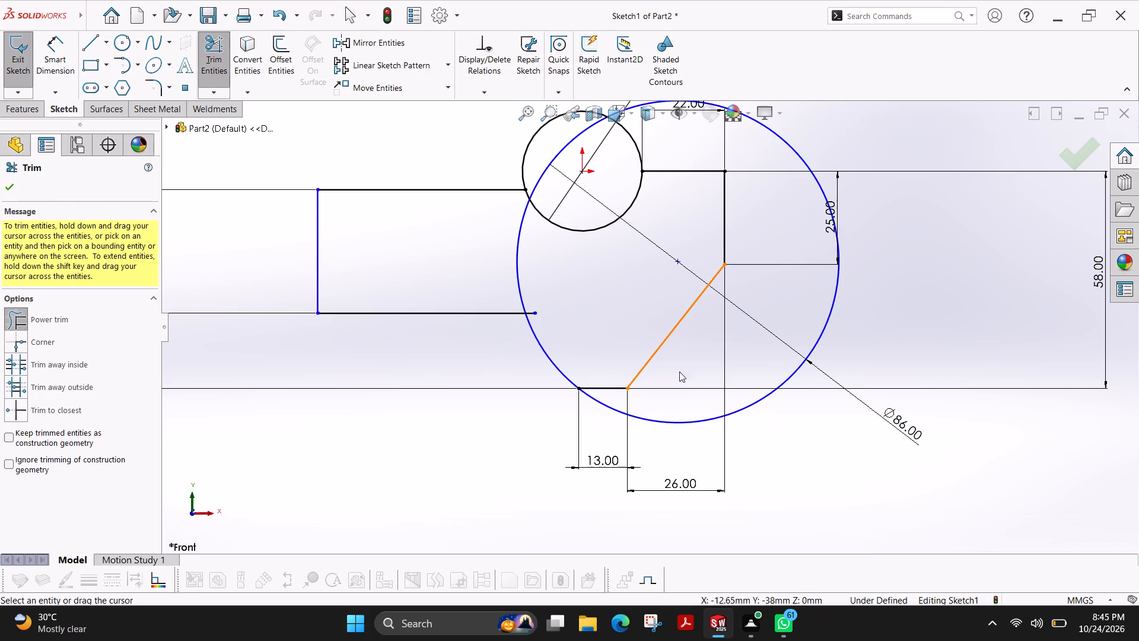
pyautogui.moveTo(691, 403); pyautogui.dragTo(698, 432)
pyautogui.moveTo(501, 269); pyautogui.dragTo(536, 268)
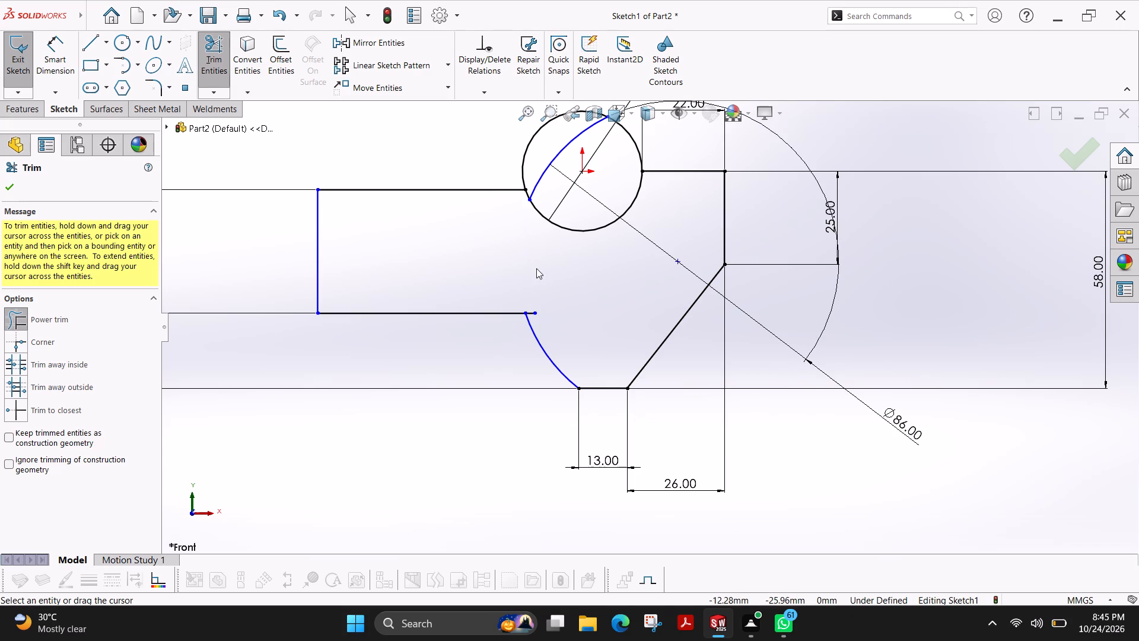
pyautogui.moveTo(555, 135); pyautogui.dragTo(567, 166)
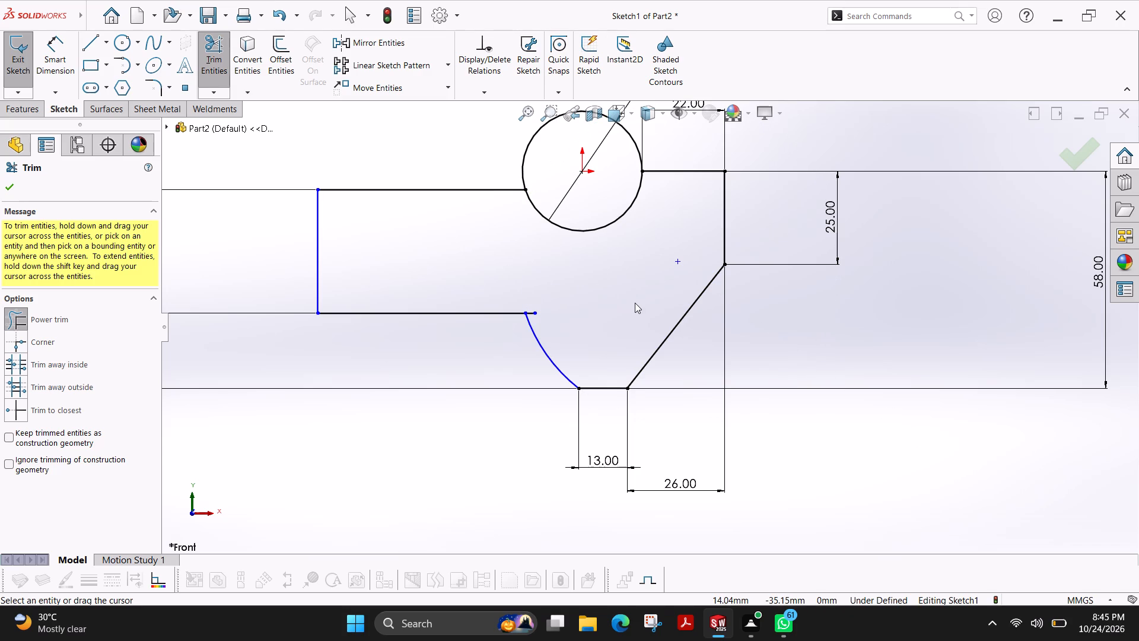
pyautogui.click(8, 191)
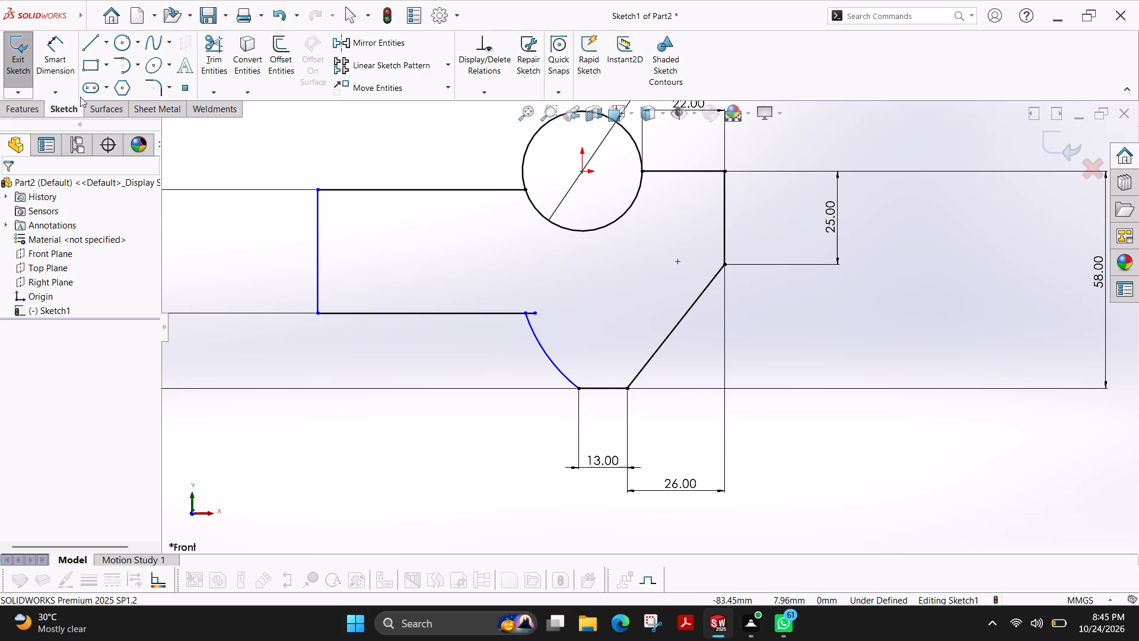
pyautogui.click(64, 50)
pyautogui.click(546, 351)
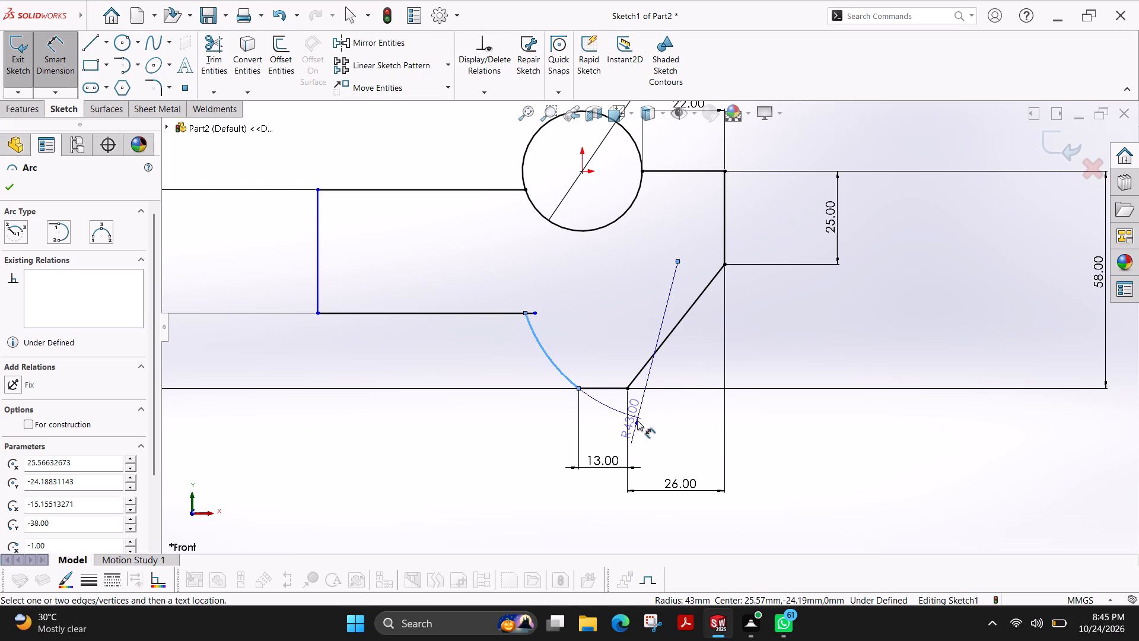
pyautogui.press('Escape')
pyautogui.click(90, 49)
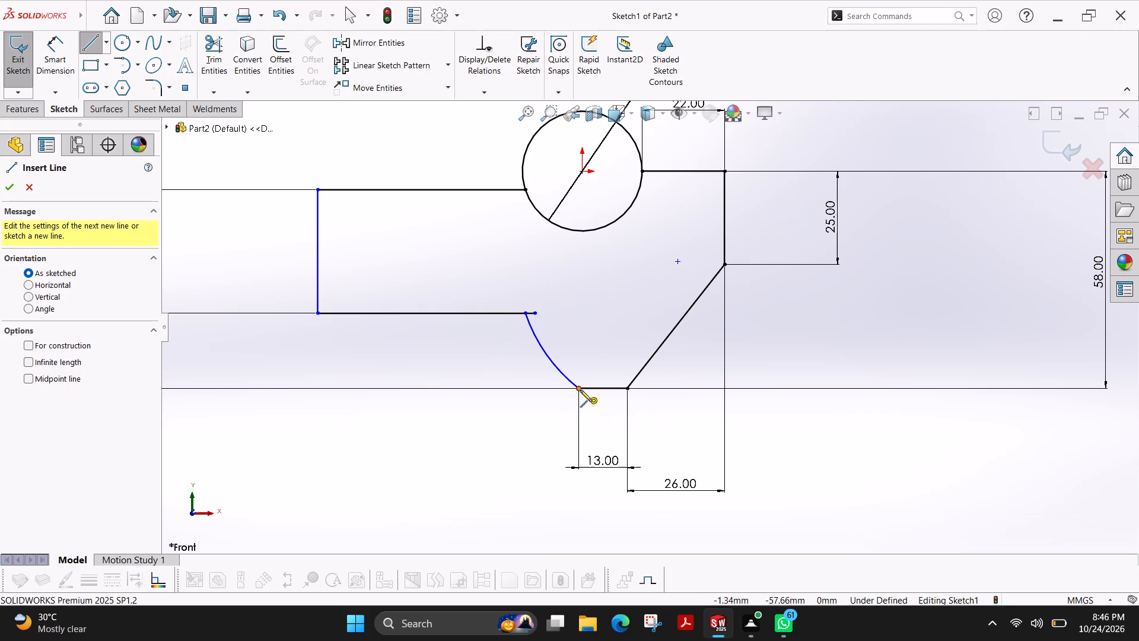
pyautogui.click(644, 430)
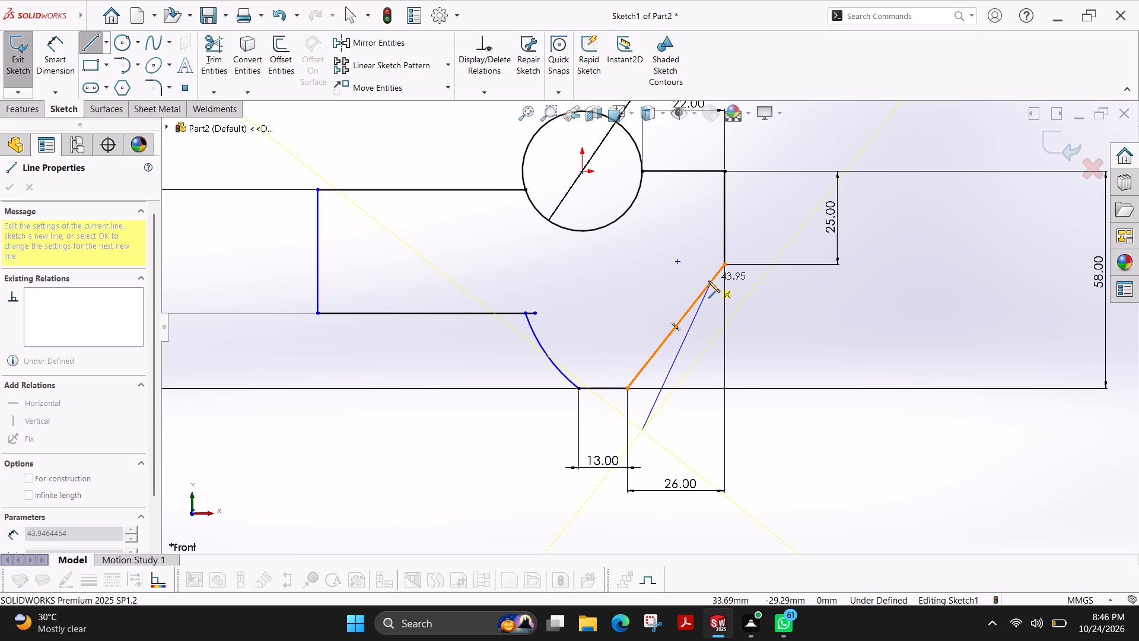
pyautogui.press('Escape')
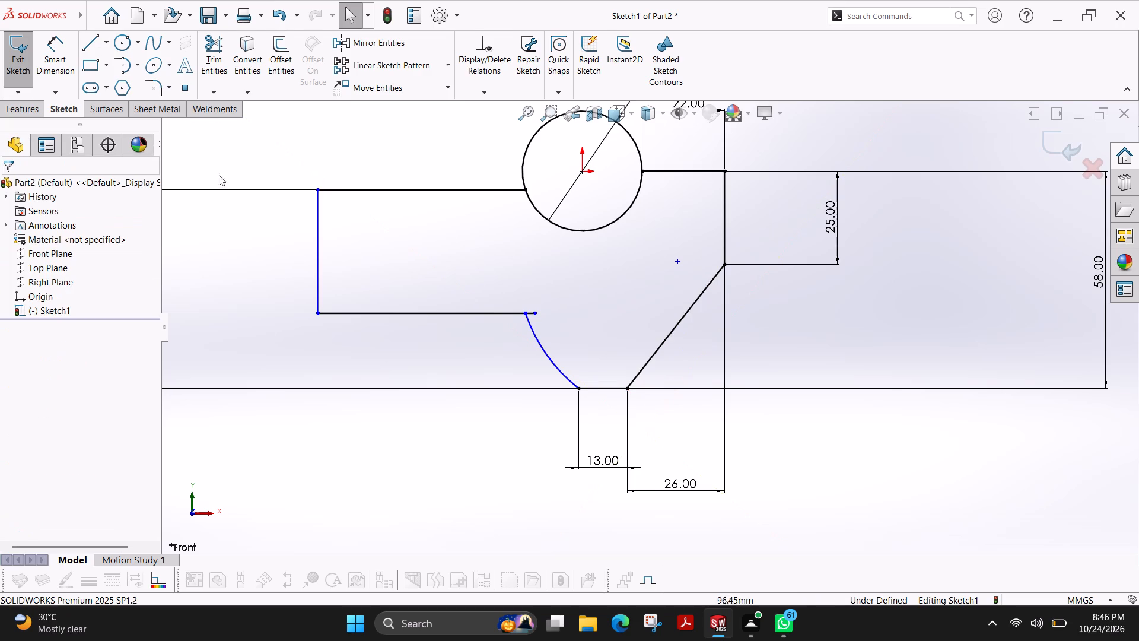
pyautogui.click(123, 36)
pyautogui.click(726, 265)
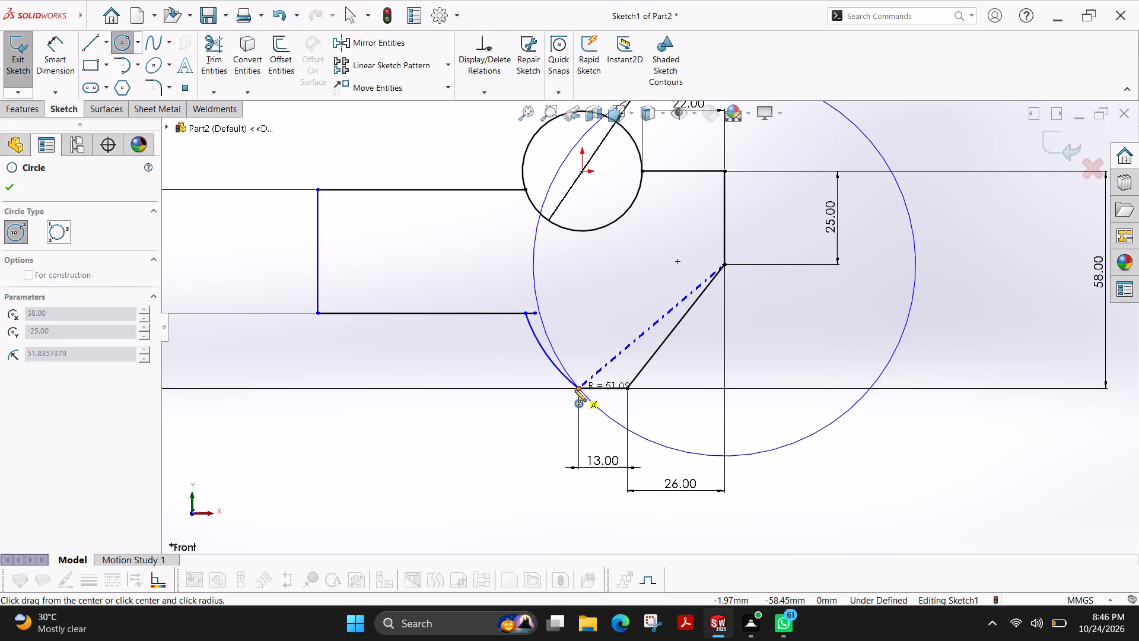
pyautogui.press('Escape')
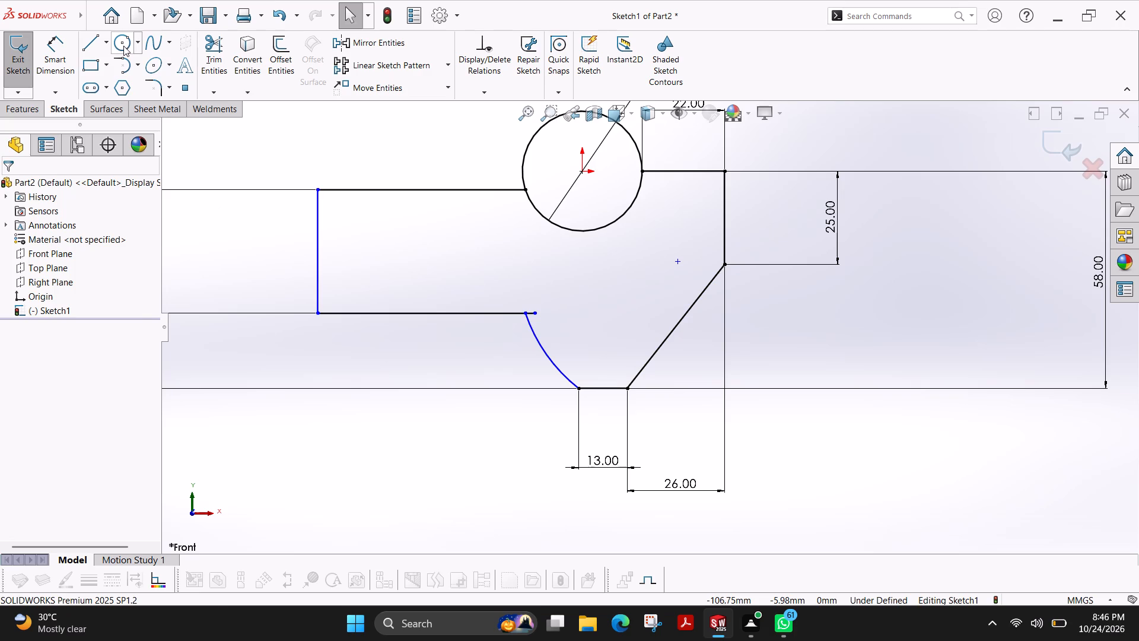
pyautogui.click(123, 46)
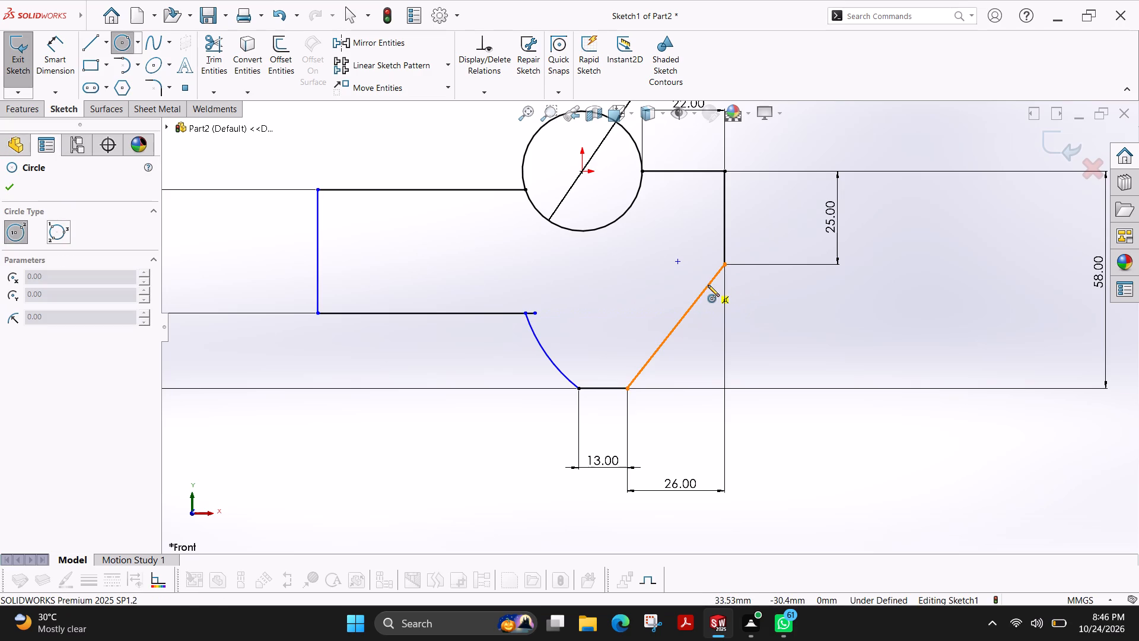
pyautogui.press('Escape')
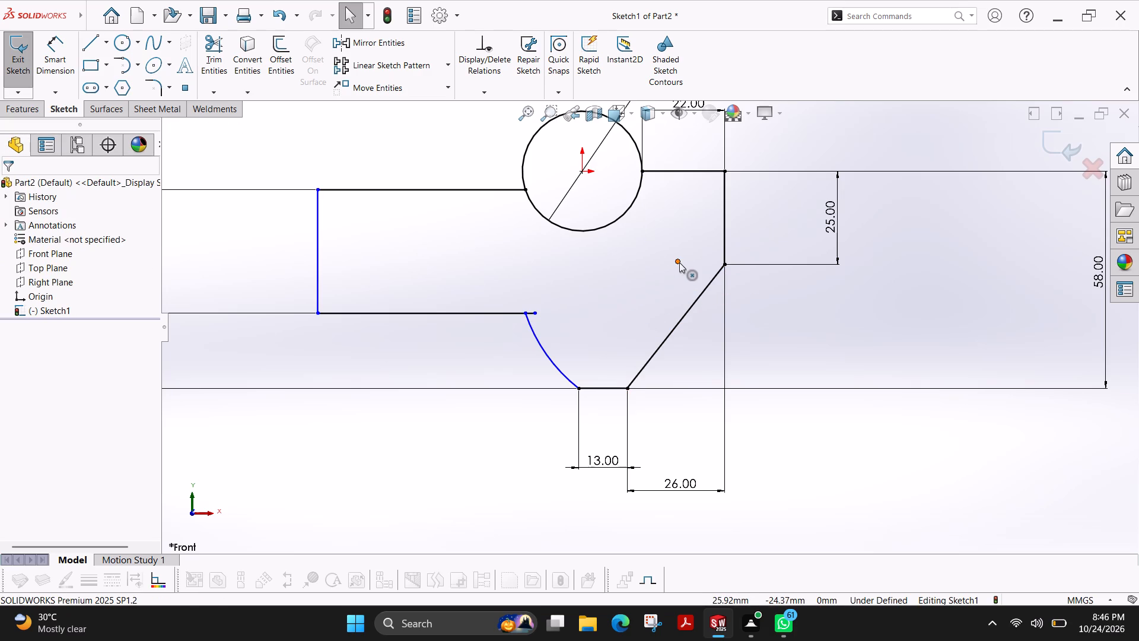
# Move the arc's center point onto the sloped line on the right, at about X 33 mm, Y -31 mm.
pyautogui.moveTo(679, 262); pyautogui.dragTo(698, 290)
pyautogui.scroll(-5, 739, 294)
pyautogui.scroll(-5, 625, 257)
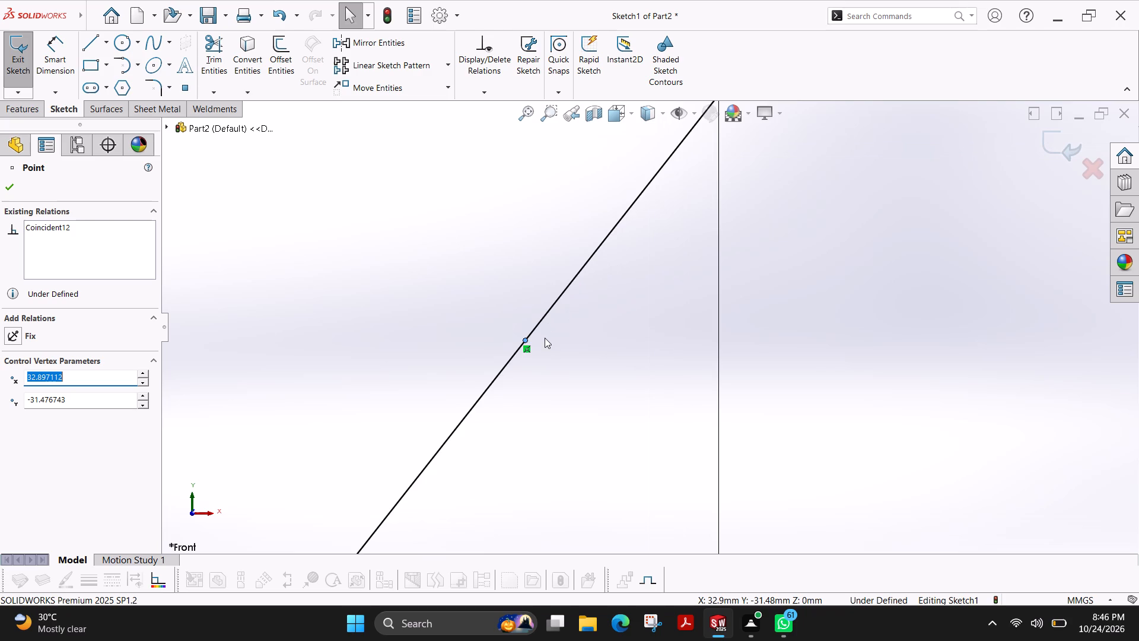
pyautogui.scroll(6, 545, 338)
pyautogui.click(12, 190)
pyautogui.scroll(3, 322, 334)
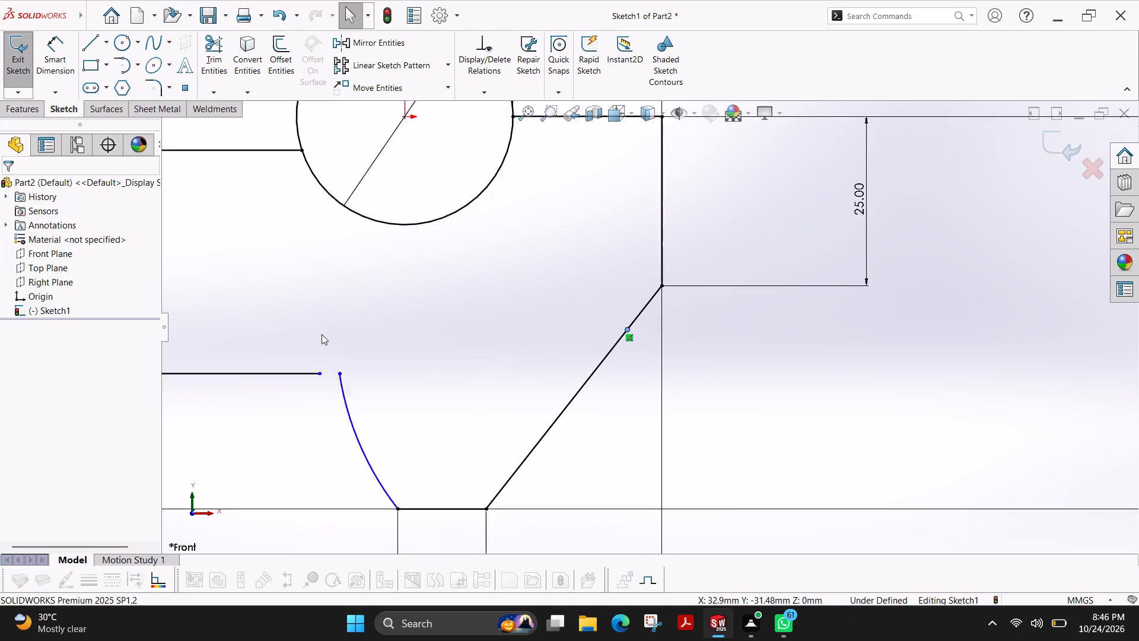
pyautogui.press('Escape')
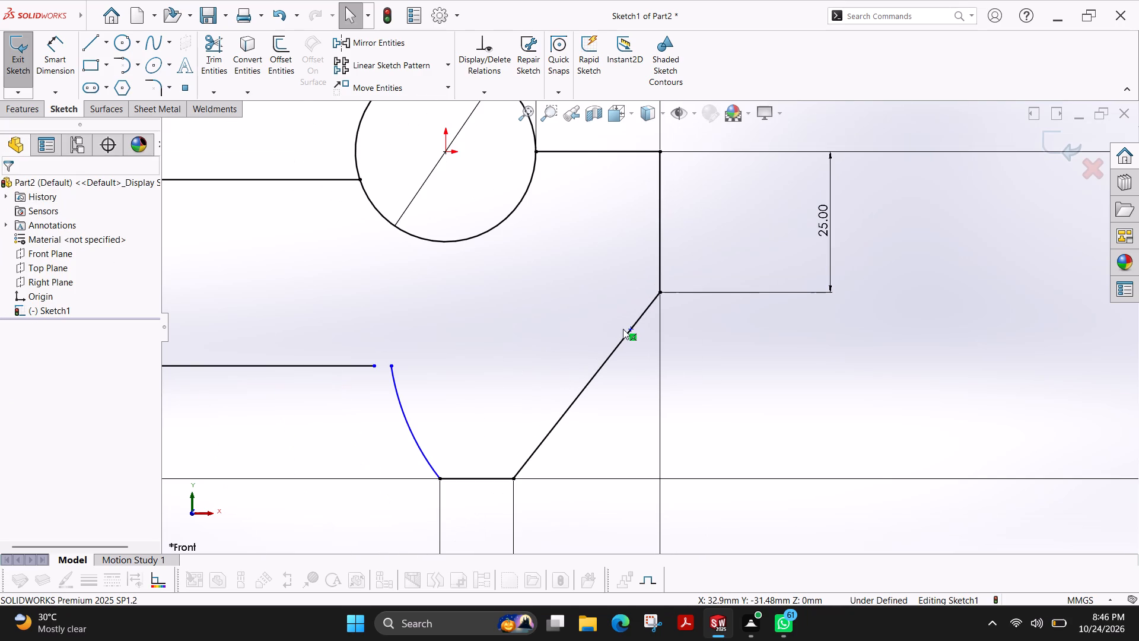
pyautogui.scroll(-4, 623, 323)
pyautogui.scroll(-5, 703, 326)
pyautogui.scroll(-4, 587, 328)
pyautogui.scroll(7, 543, 371)
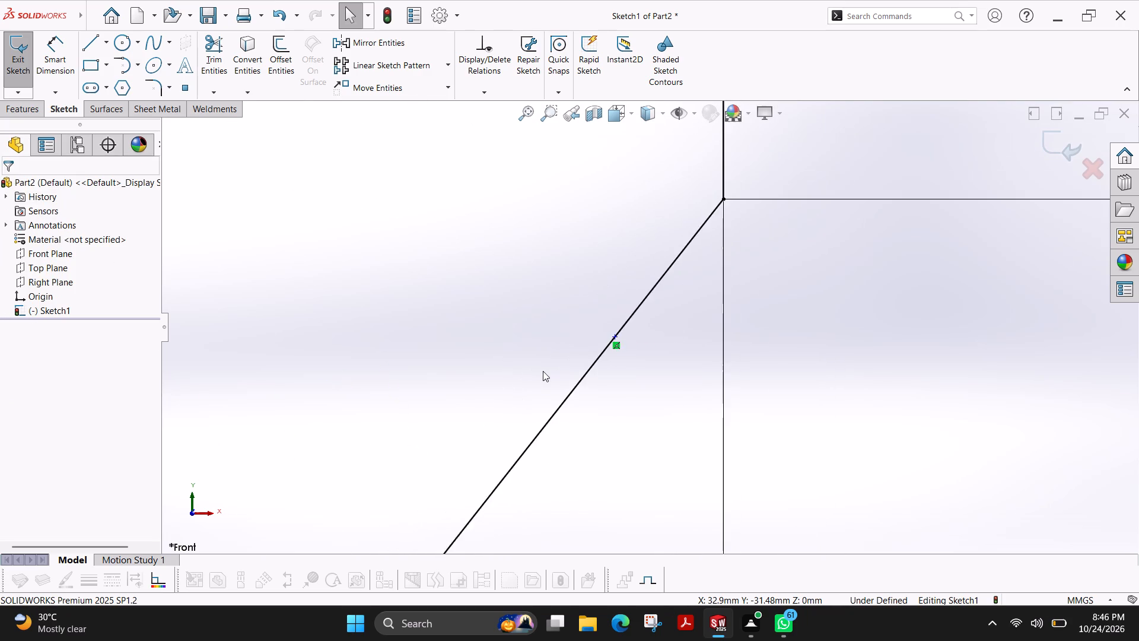
# Extend the free right end of the lower-left horizontal line slightly past the arc's upper end, to about X -8 mm.
pyautogui.scroll(10, 543, 371)
pyautogui.scroll(-8, 514, 376)
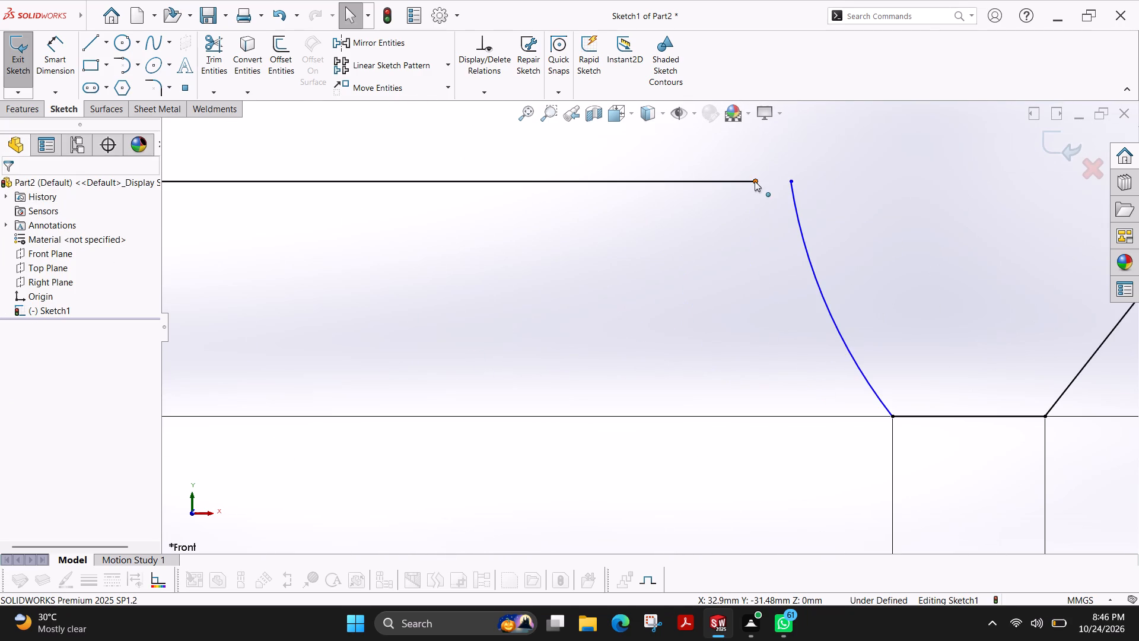
pyautogui.moveTo(755, 181); pyautogui.dragTo(812, 179)
pyautogui.scroll(7, 756, 256)
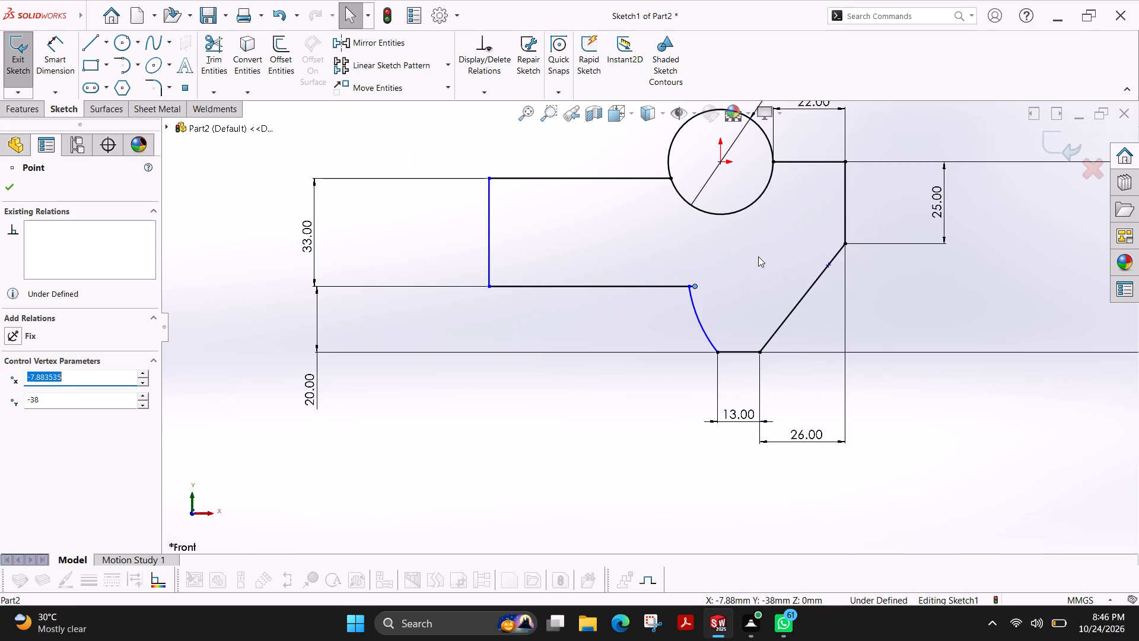
pyautogui.scroll(-3, 758, 256)
pyautogui.scroll(2, 808, 266)
pyautogui.scroll(-2, 808, 266)
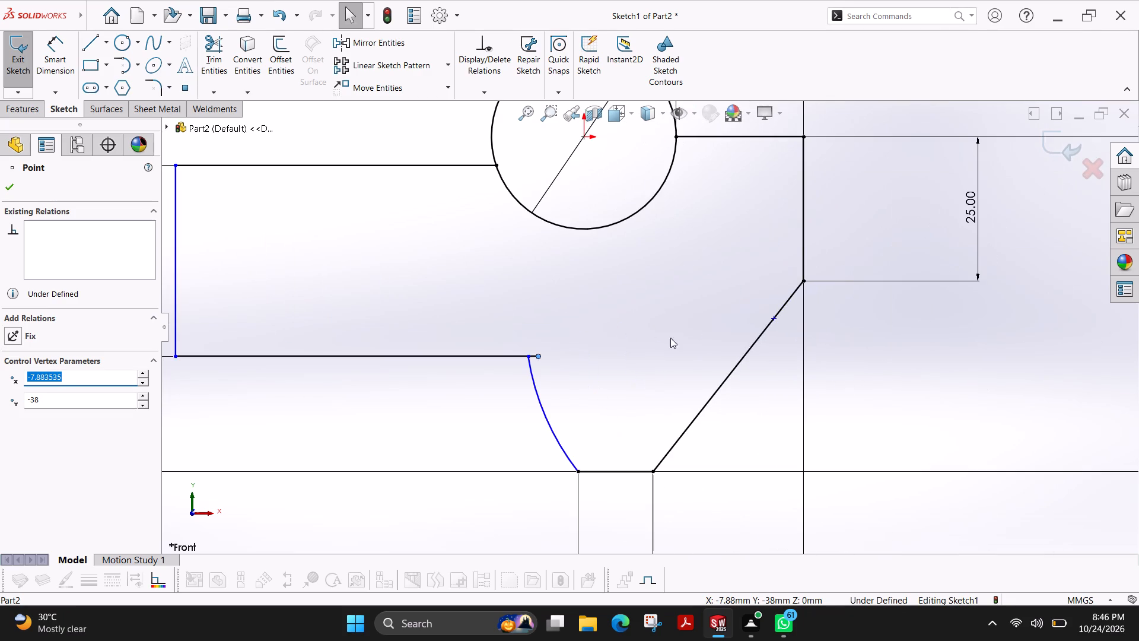
pyautogui.click(9, 194)
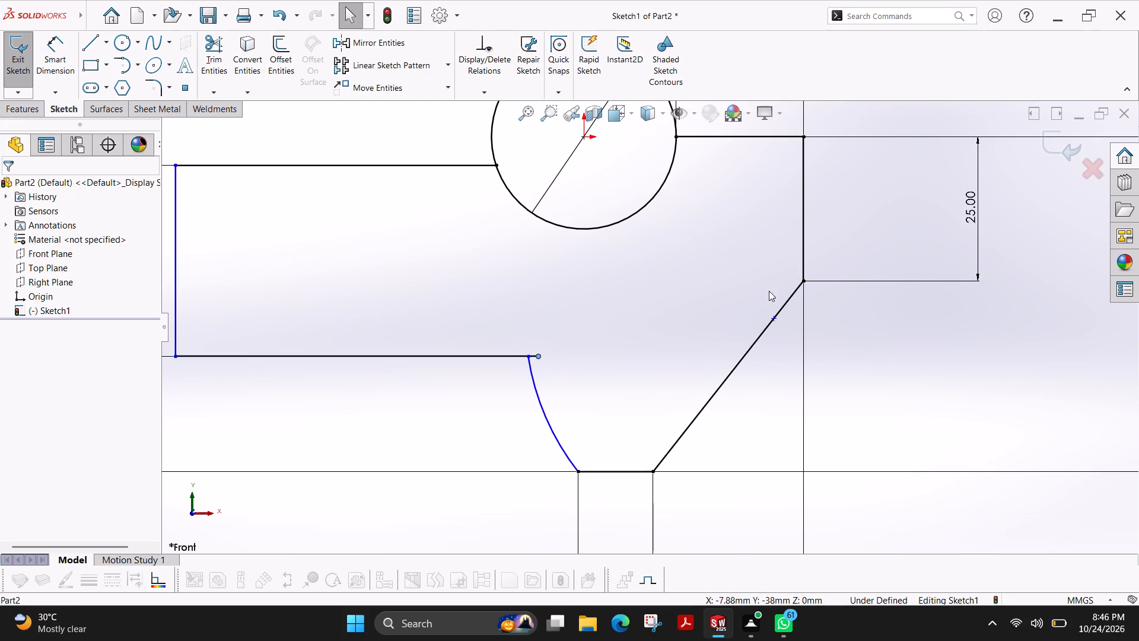
# Apply a 10 mm sketch fillet between the lower-left horizontal line and the arc, allowing the corner's relations to be deleted.
pyautogui.scroll(-10, 781, 310)
pyautogui.scroll(-5, 552, 311)
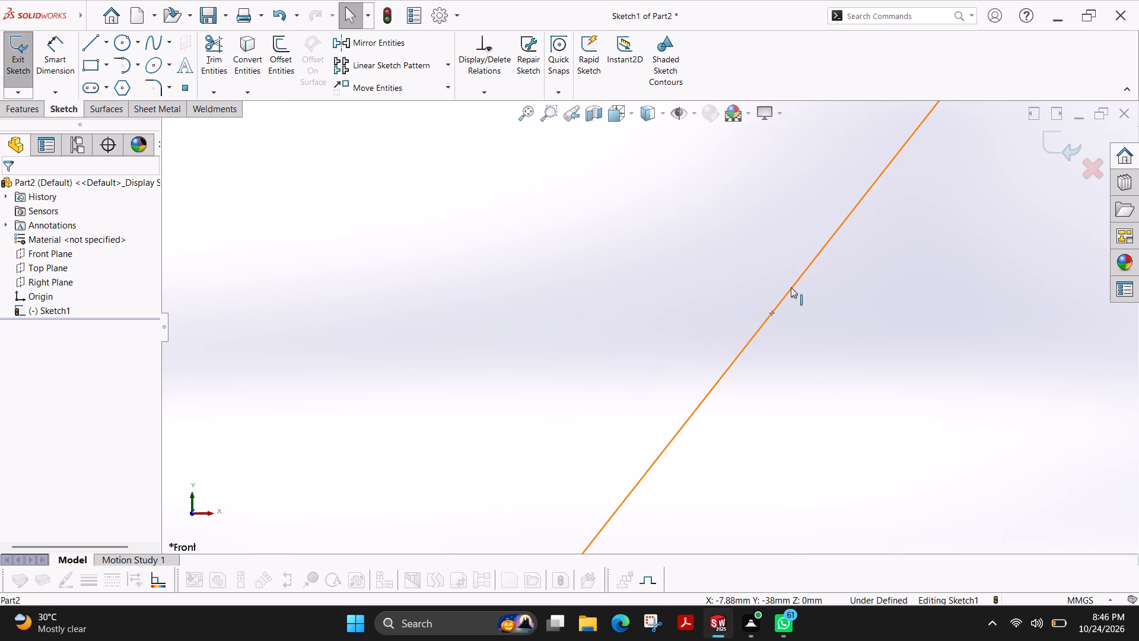
pyautogui.scroll(20, 780, 325)
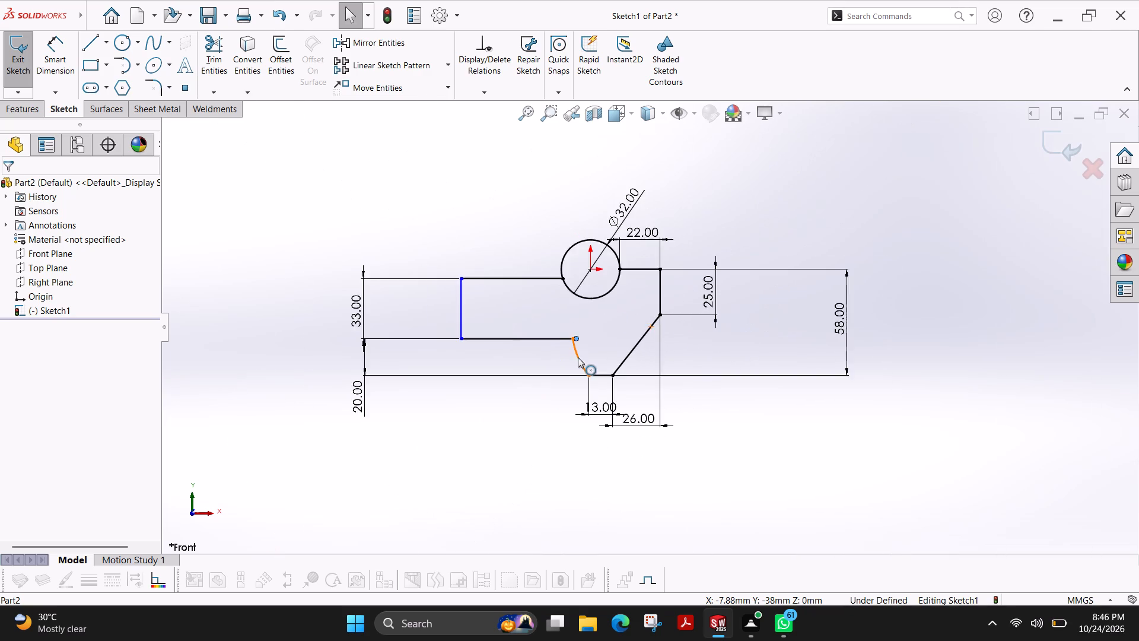
pyautogui.scroll(-1, 578, 357)
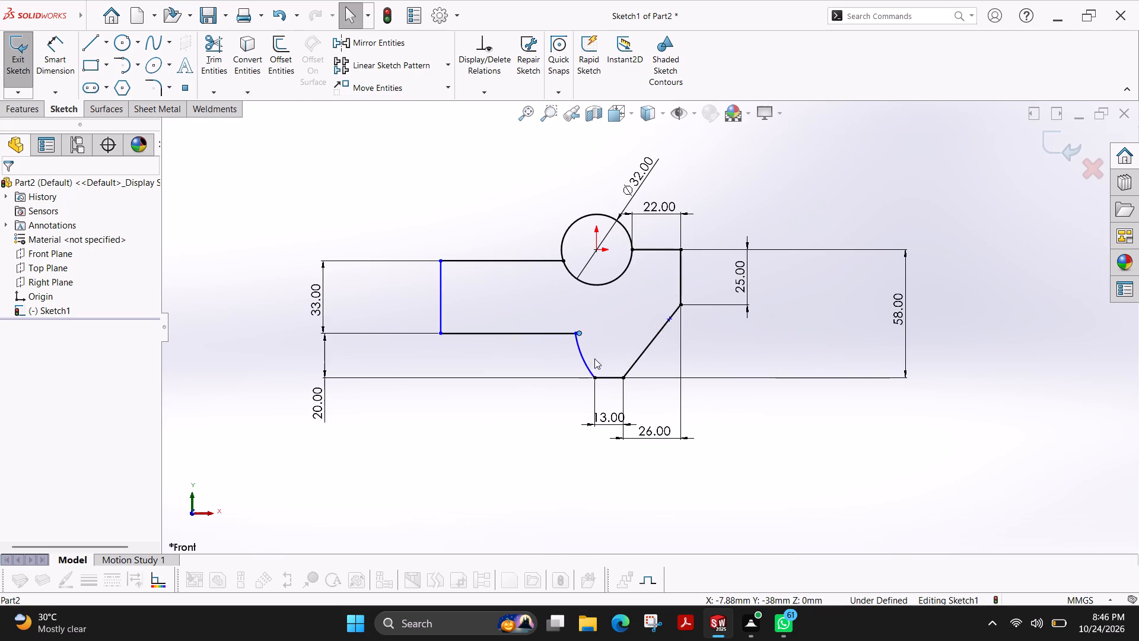
pyautogui.scroll(-4, 596, 344)
pyautogui.click(148, 83)
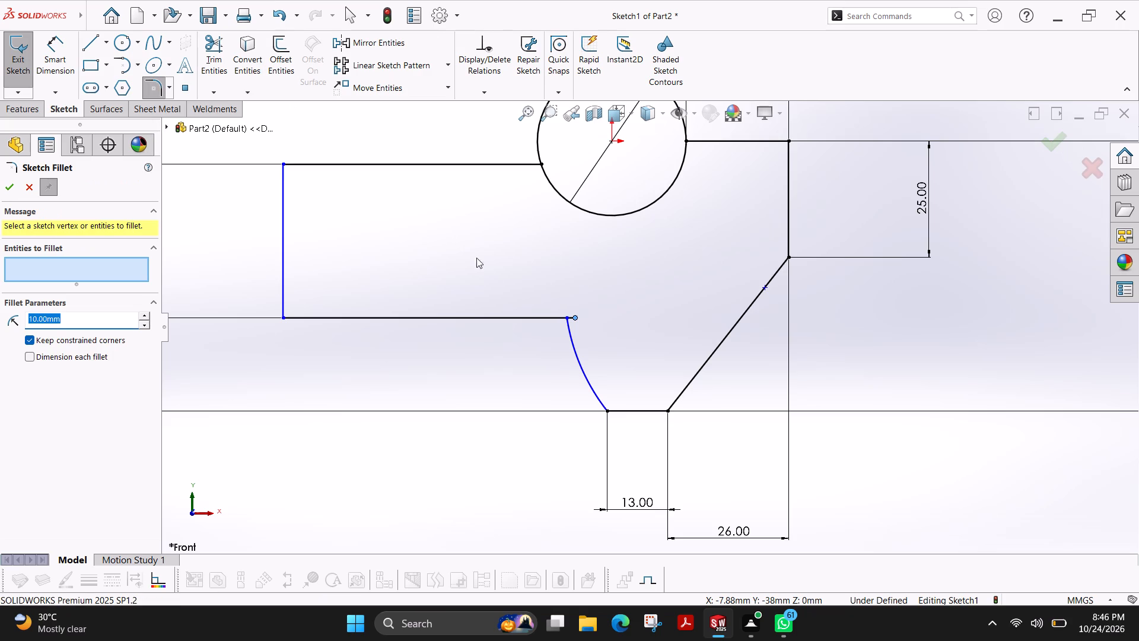
pyautogui.click(506, 320)
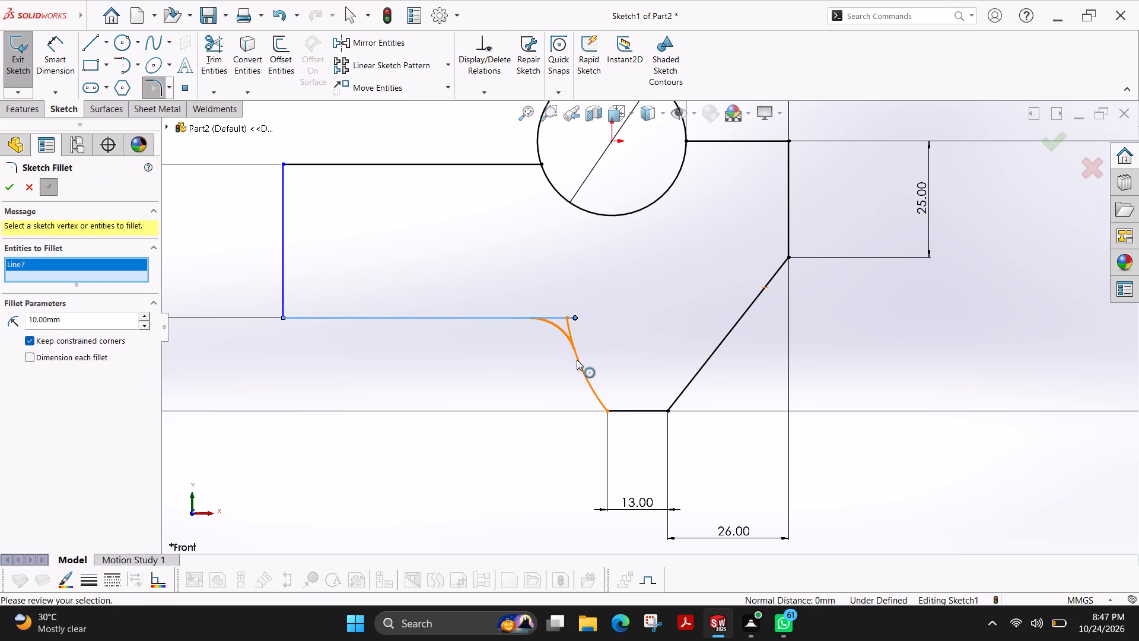
pyautogui.click(578, 362)
pyautogui.click(605, 316)
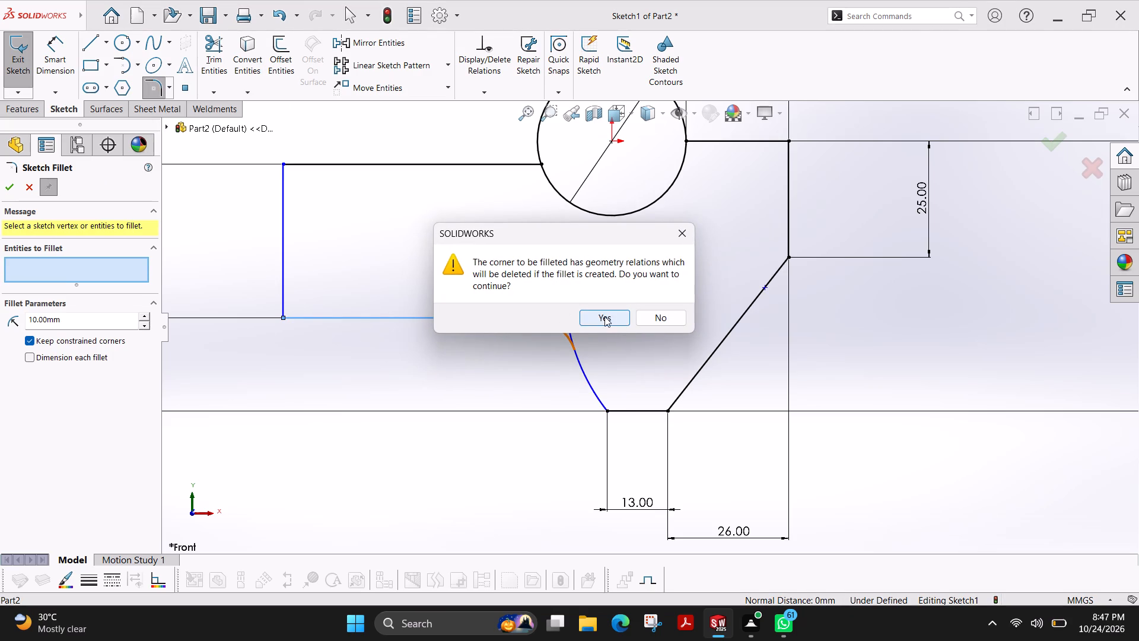
pyautogui.click(12, 187)
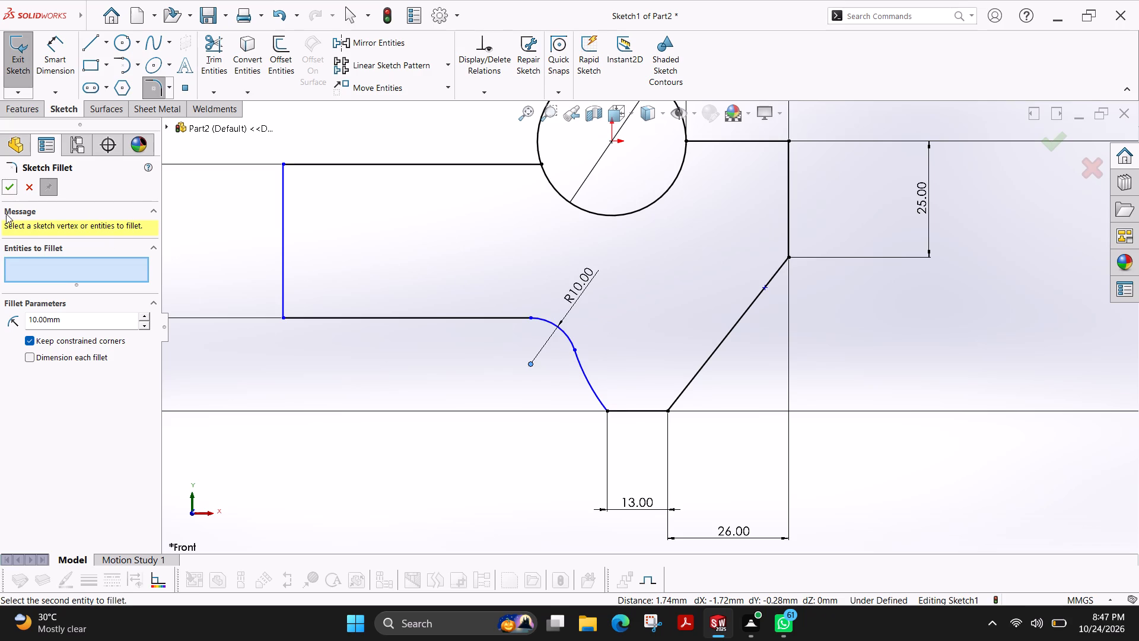
pyautogui.click(12, 191)
# Move the R10 fillet dimension text down and to the left, outside the profile.
pyautogui.press('Escape')
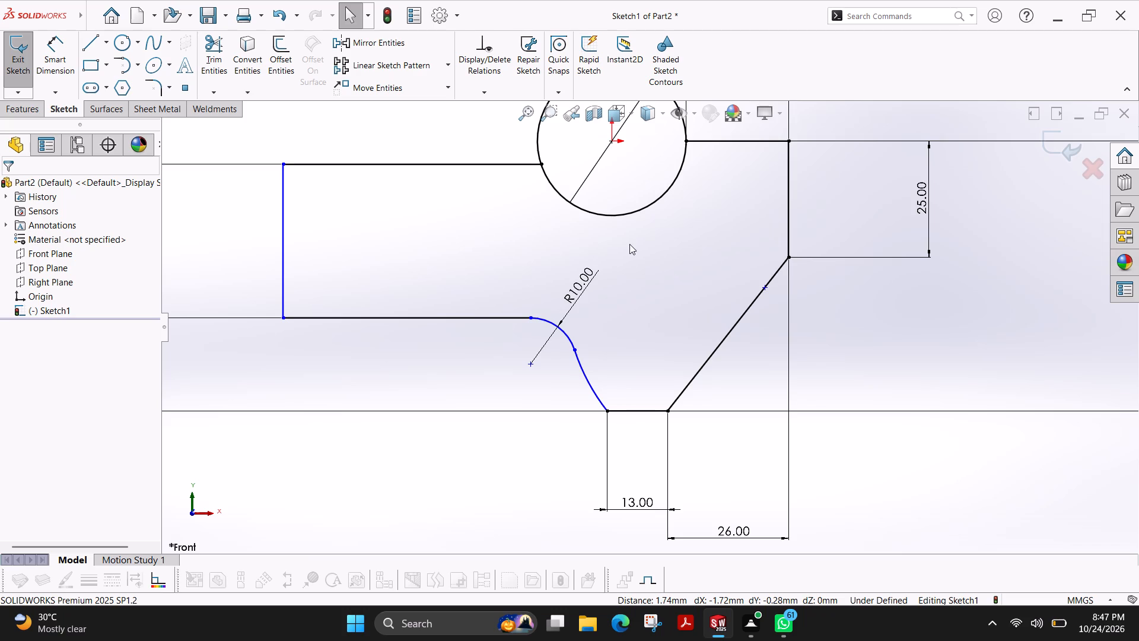
pyautogui.moveTo(584, 288); pyautogui.dragTo(422, 460)
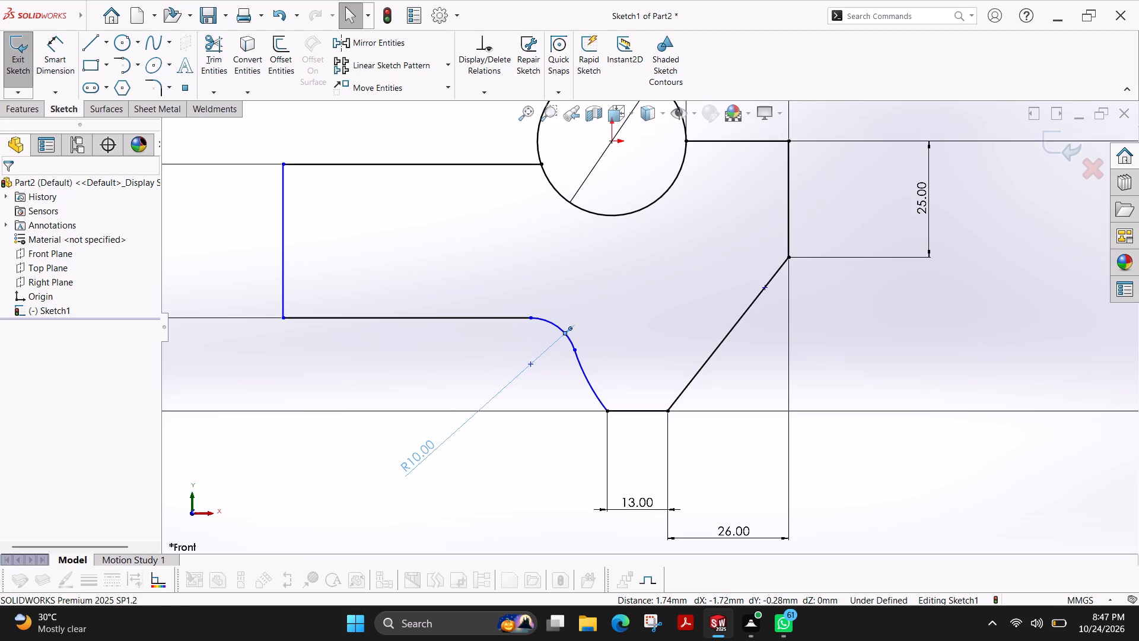
pyautogui.press('Escape')
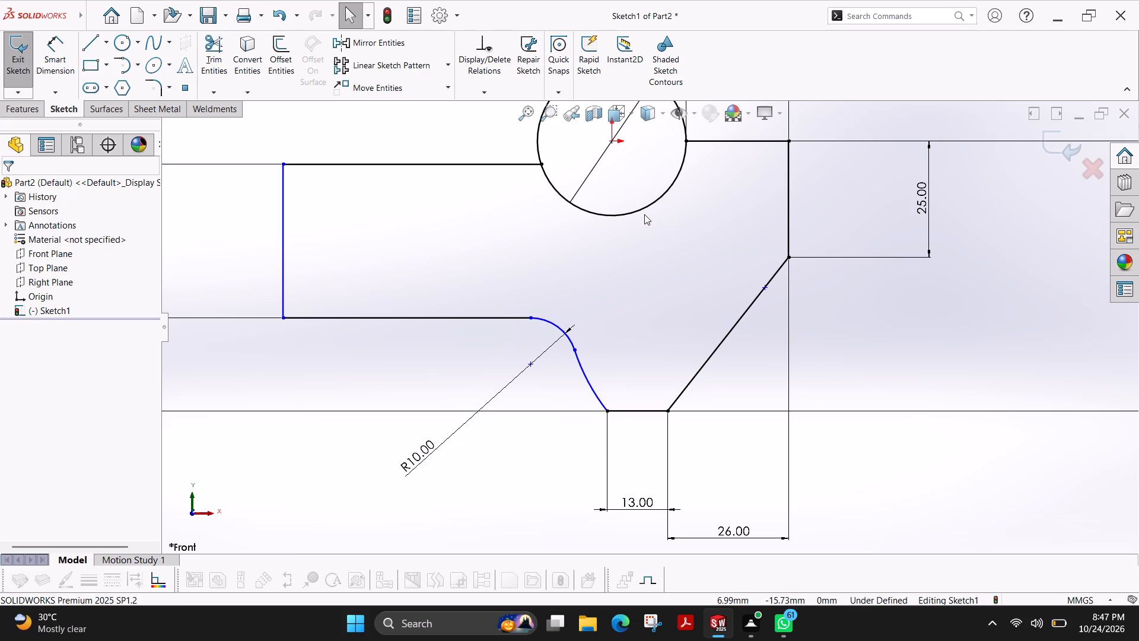
# Move all the profile lines and arcs and the 32 mm circle about 3.8 mm straight down, using the circle's center as base point.
pyautogui.scroll(1, 641, 198)
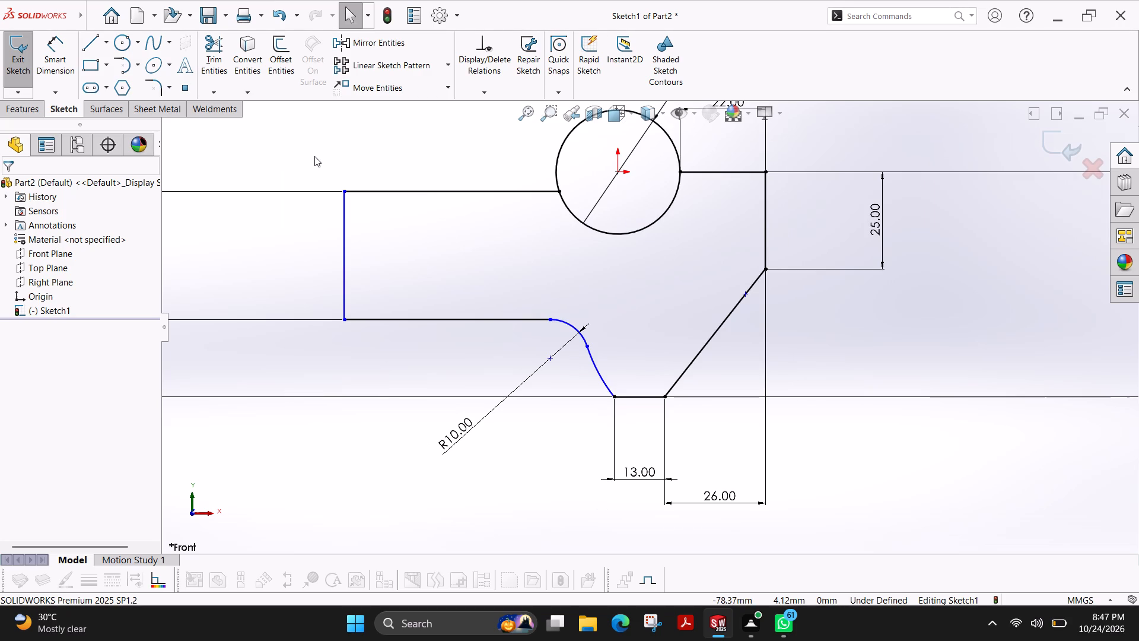
pyautogui.click(377, 88)
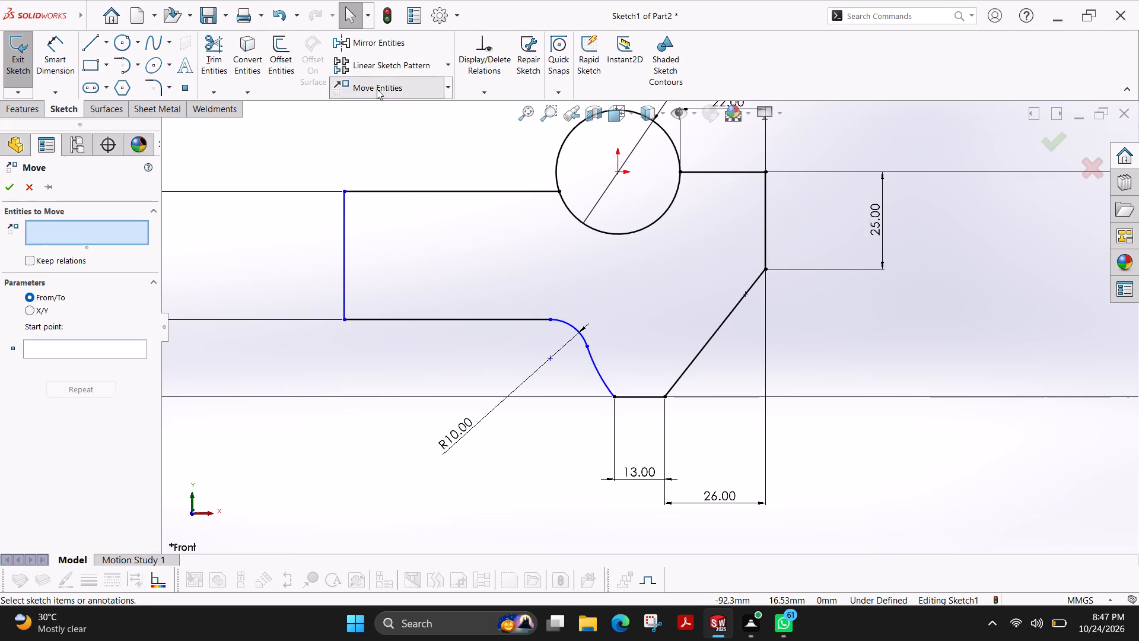
pyautogui.moveTo(287, 129); pyautogui.dragTo(468, 206)
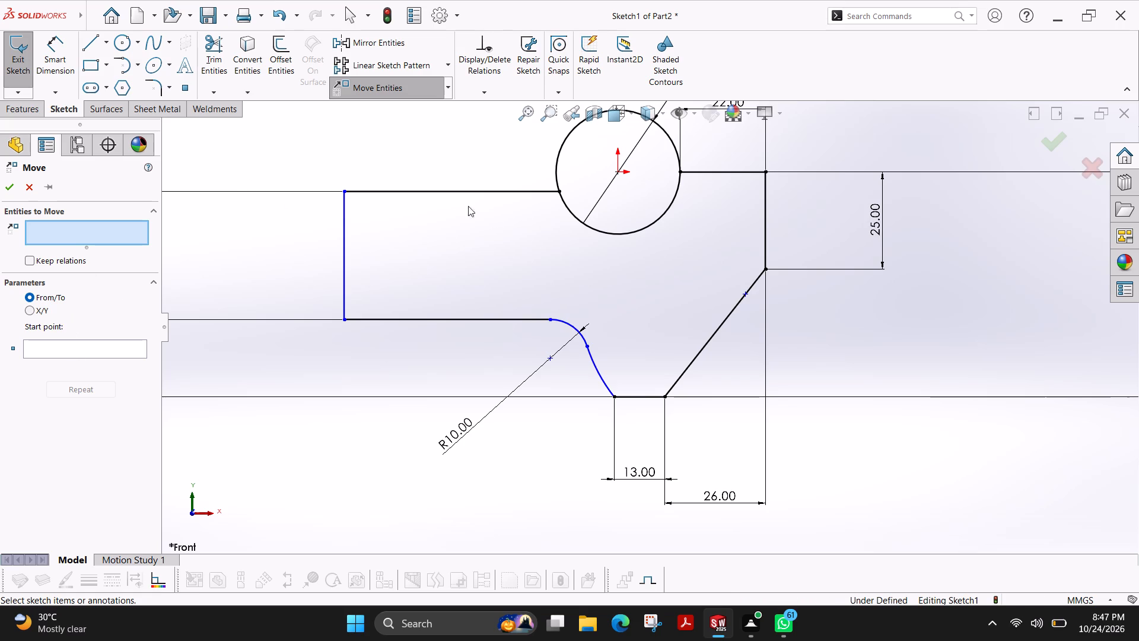
pyautogui.moveTo(468, 206); pyautogui.dragTo(1027, 499)
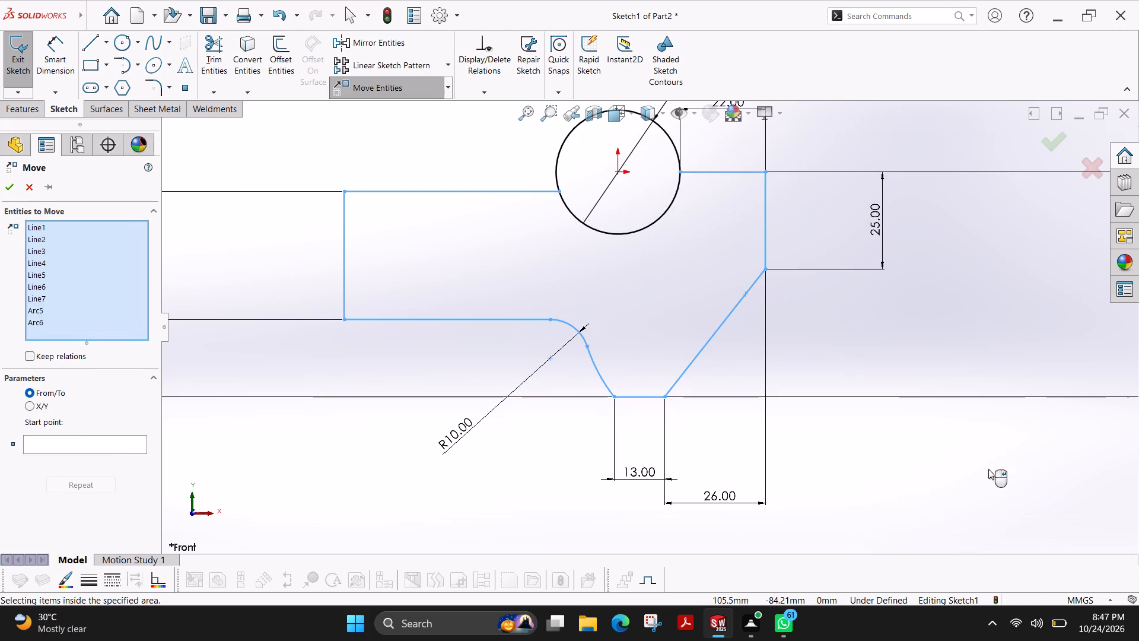
pyautogui.click(618, 233)
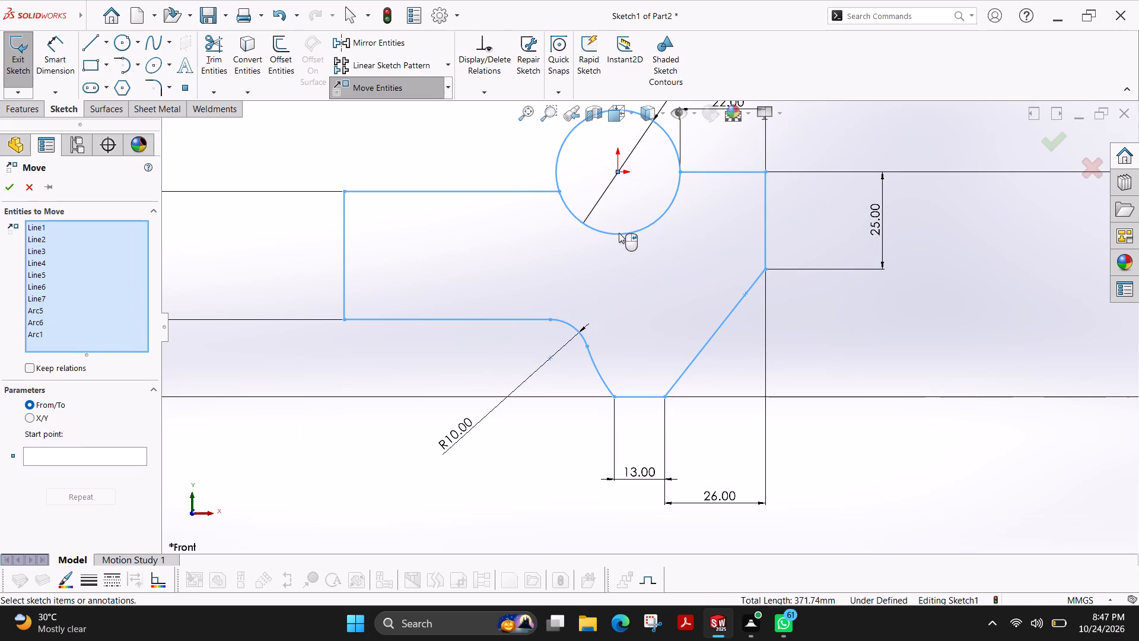
pyautogui.click(77, 453)
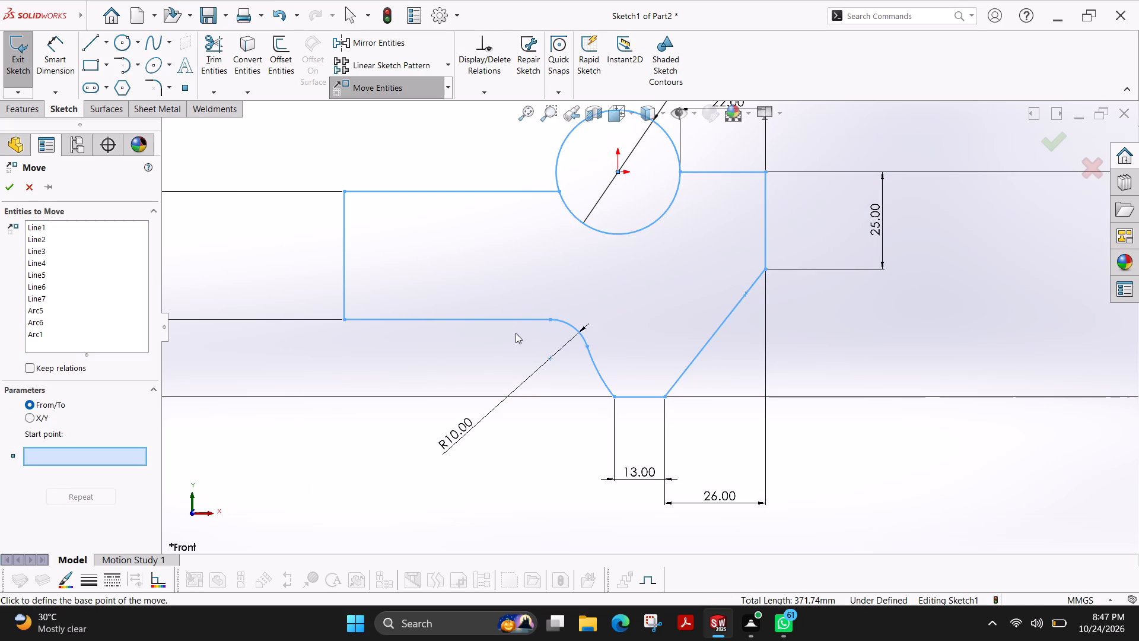
pyautogui.moveTo(617, 173); pyautogui.dragTo(619, 187)
pyautogui.click(619, 187)
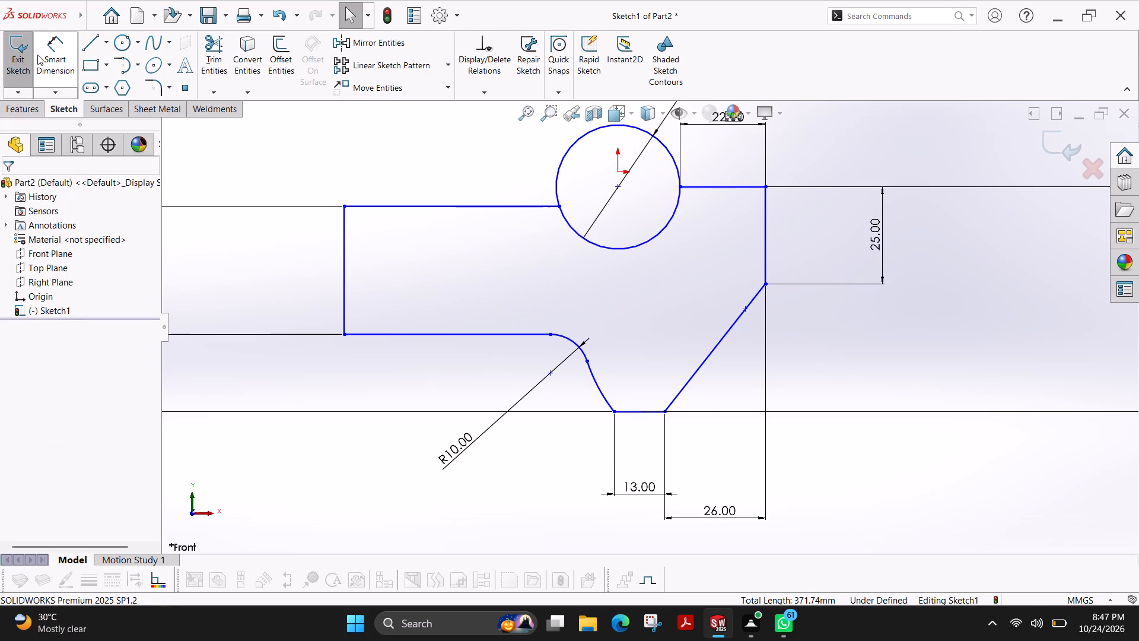
# Dimension the vertical distance from the origin to the 22 mm horizontal line as 3.84 mm.
pyautogui.click(53, 54)
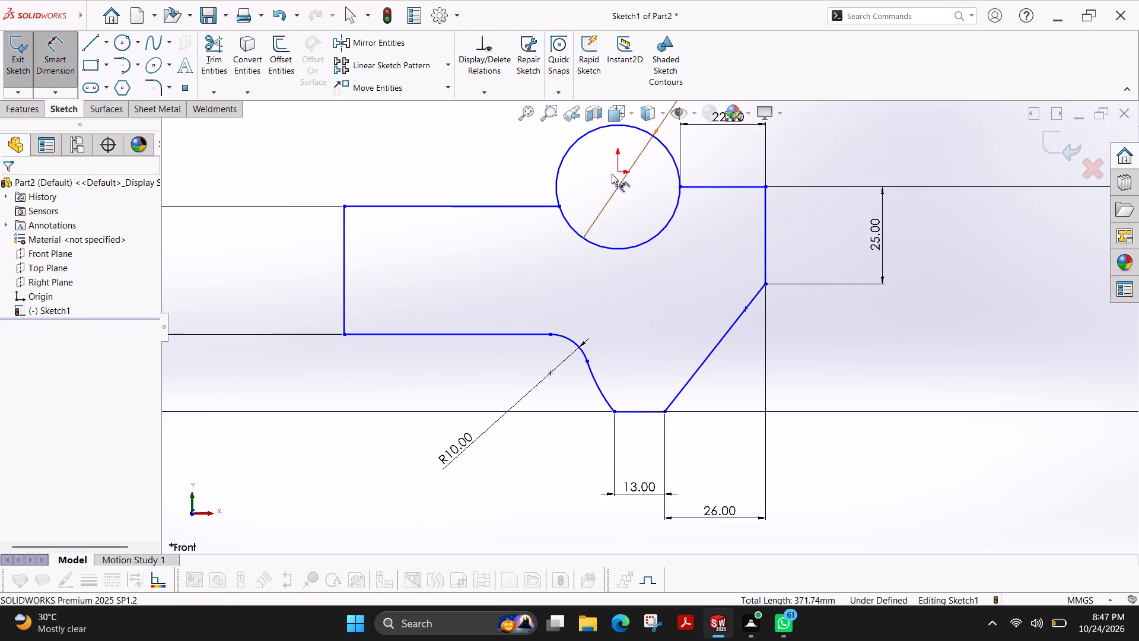
pyautogui.click(617, 173)
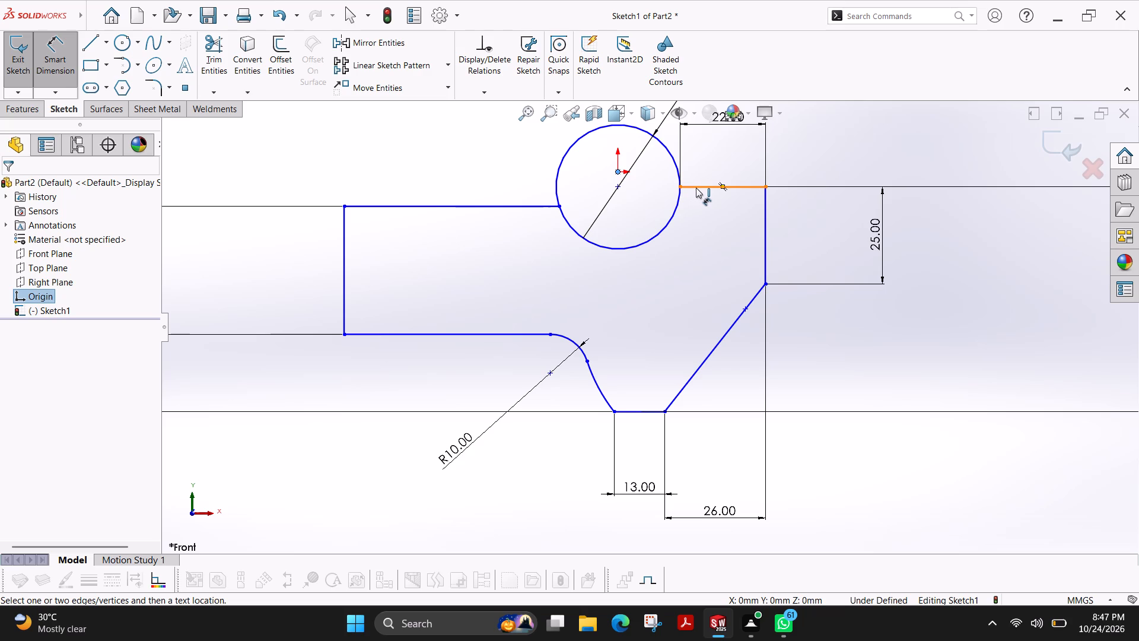
pyautogui.click(704, 185)
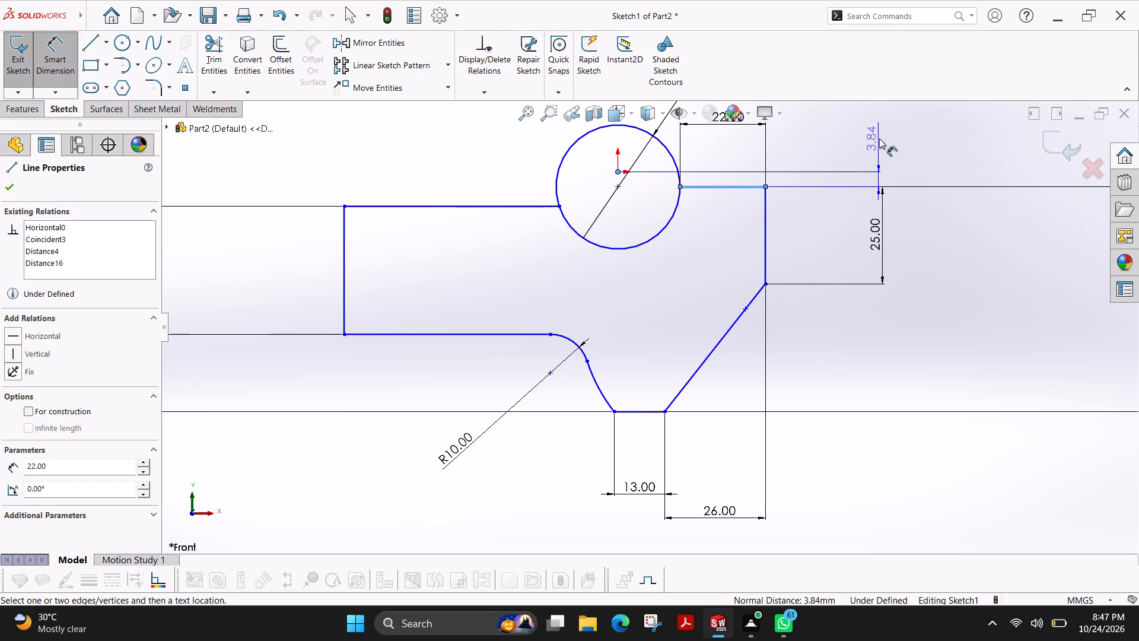
pyautogui.click(877, 139)
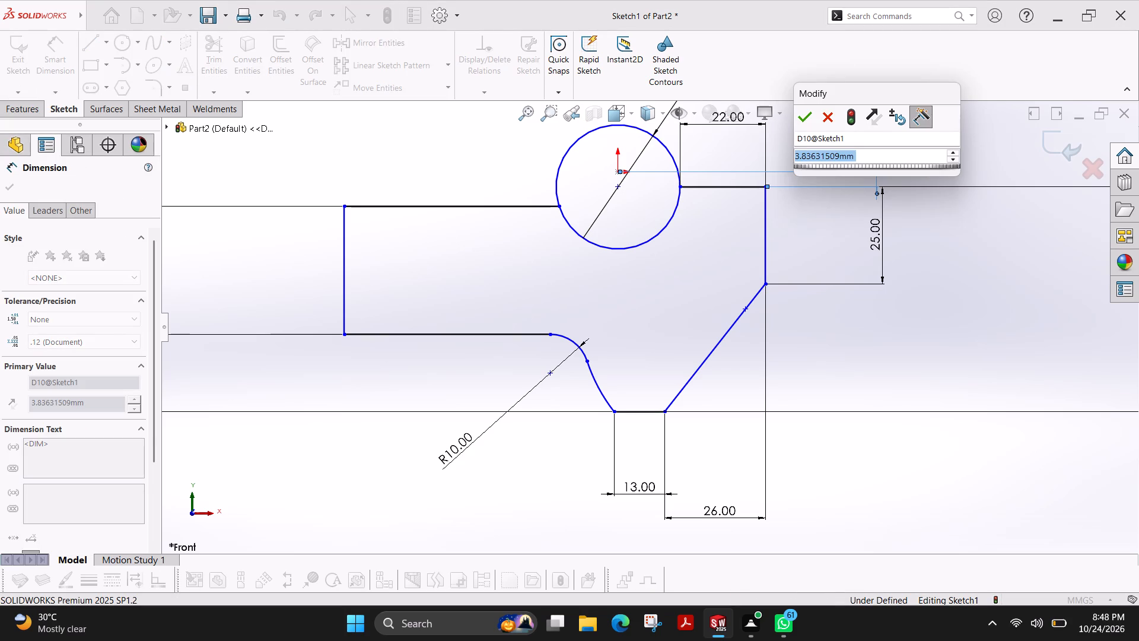
pyautogui.write('3.84')
pyautogui.press('Return')
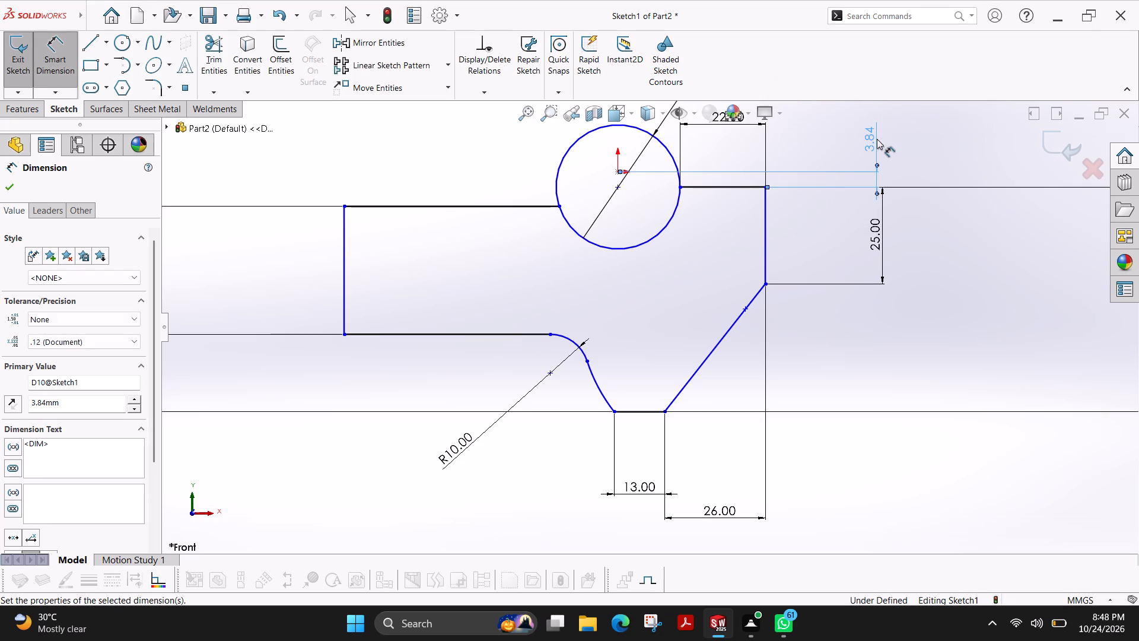
pyautogui.click(8, 187)
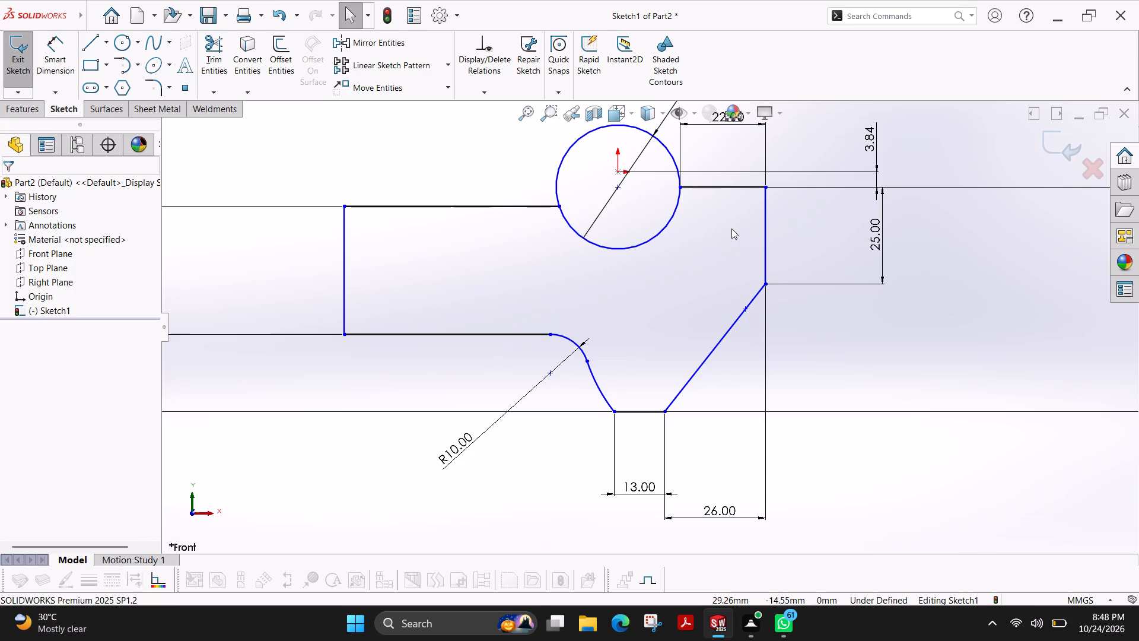
# Dimension the overall width between the profile's left and right vertical lines as 85 mm, placed below the profile.
pyautogui.scroll(2, 709, 220)
pyautogui.scroll(-1, 709, 220)
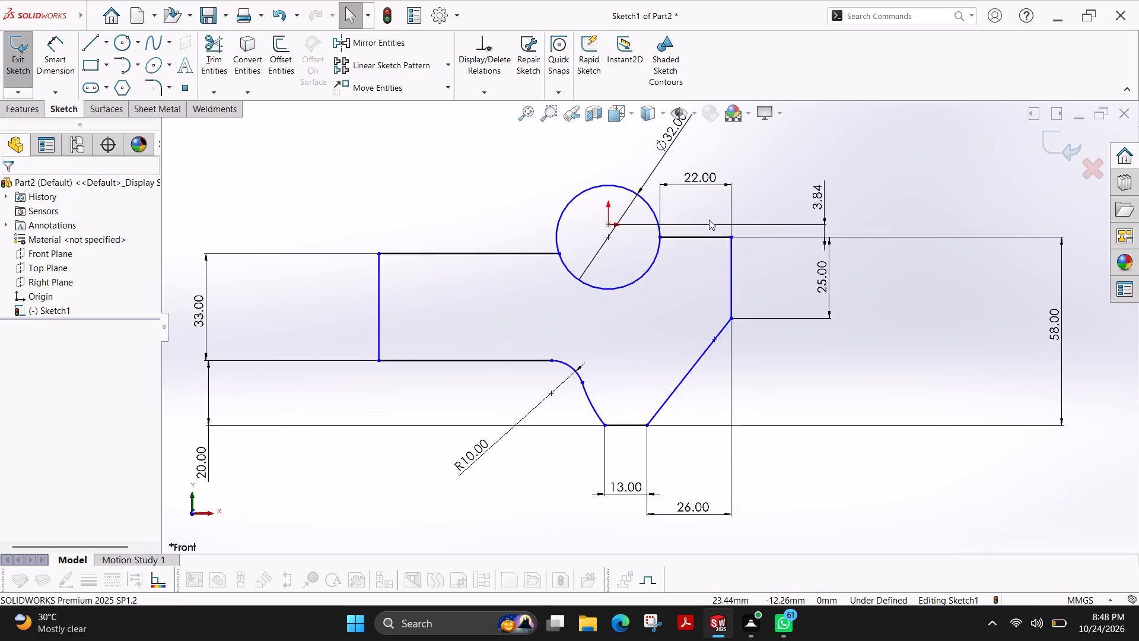
pyautogui.scroll(-1, 709, 220)
pyautogui.scroll(1, 709, 220)
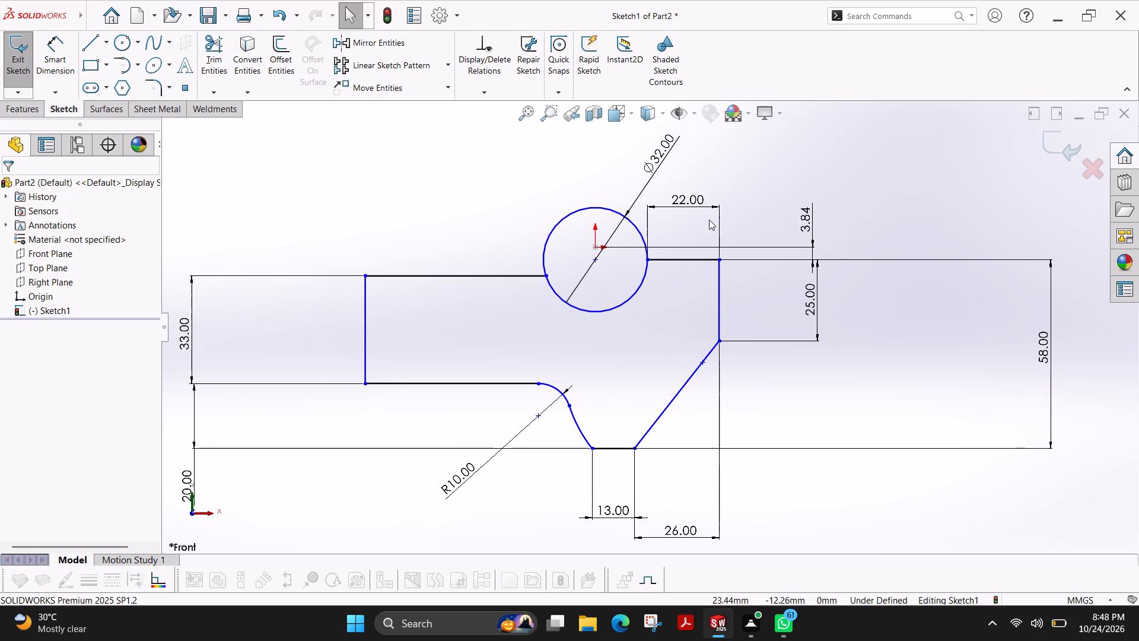
pyautogui.click(51, 73)
pyautogui.click(364, 330)
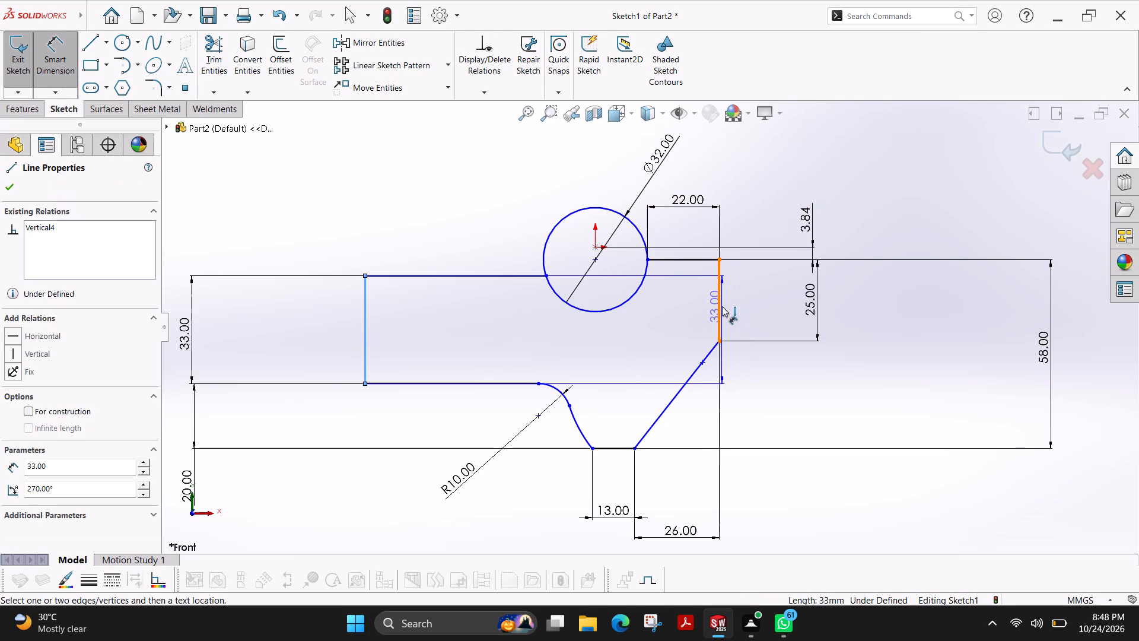
pyautogui.click(722, 306)
pyautogui.scroll(3, 742, 432)
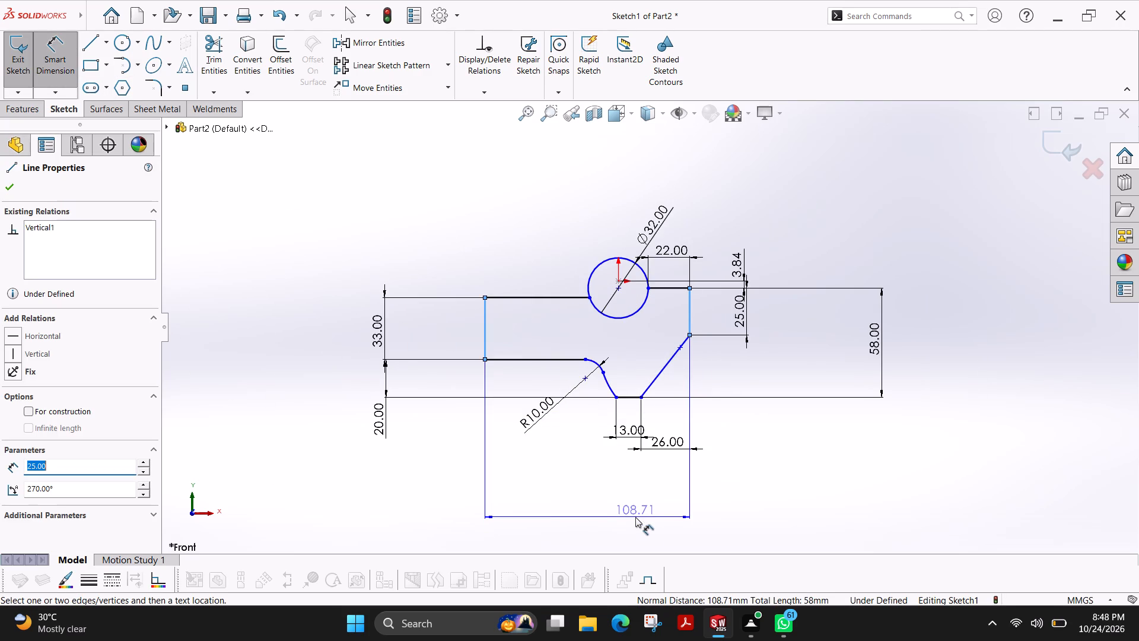
pyautogui.click(628, 517)
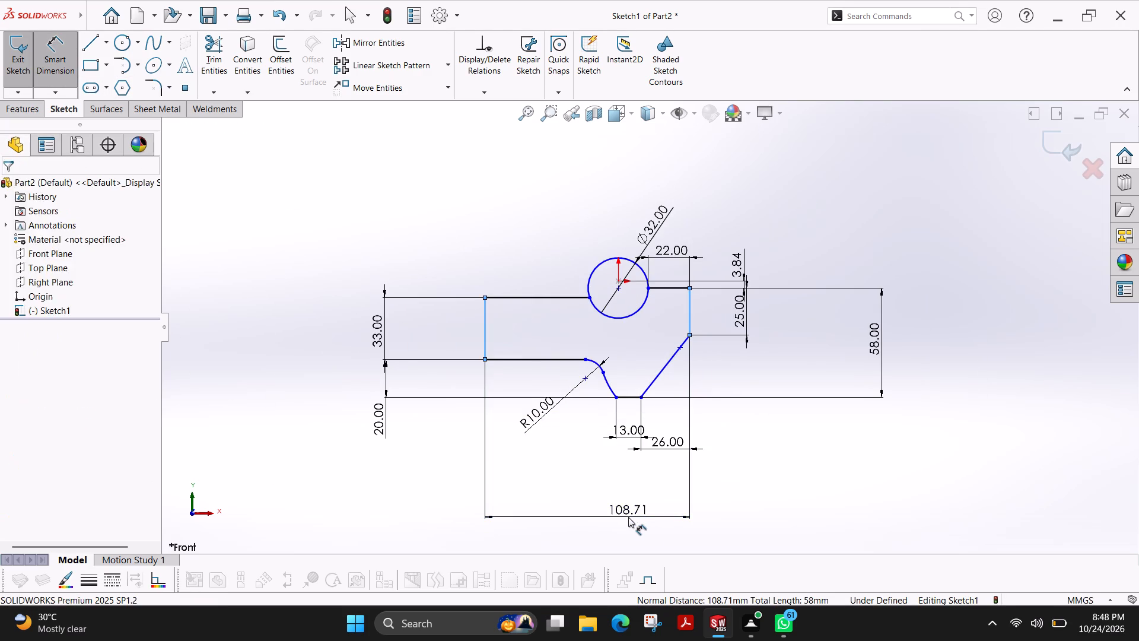
pyautogui.write('85')
pyautogui.press('Return')
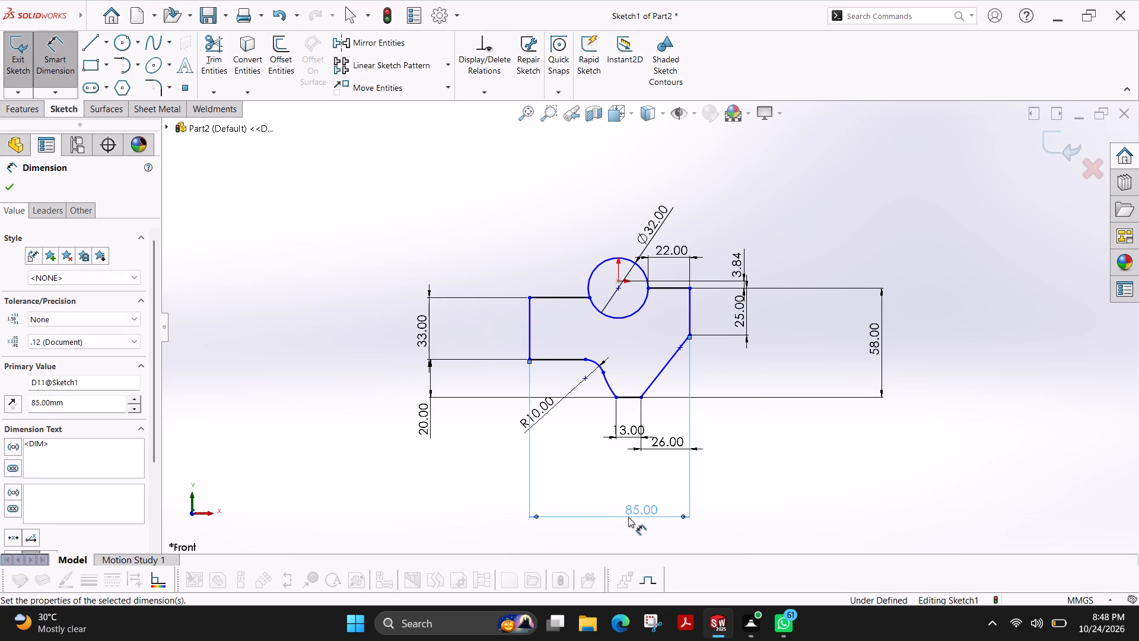
# Sketch two circles inside the profile: about 11 mm diameter near the left edge and about 10 mm near the right edge.
pyautogui.scroll(-3, 646, 369)
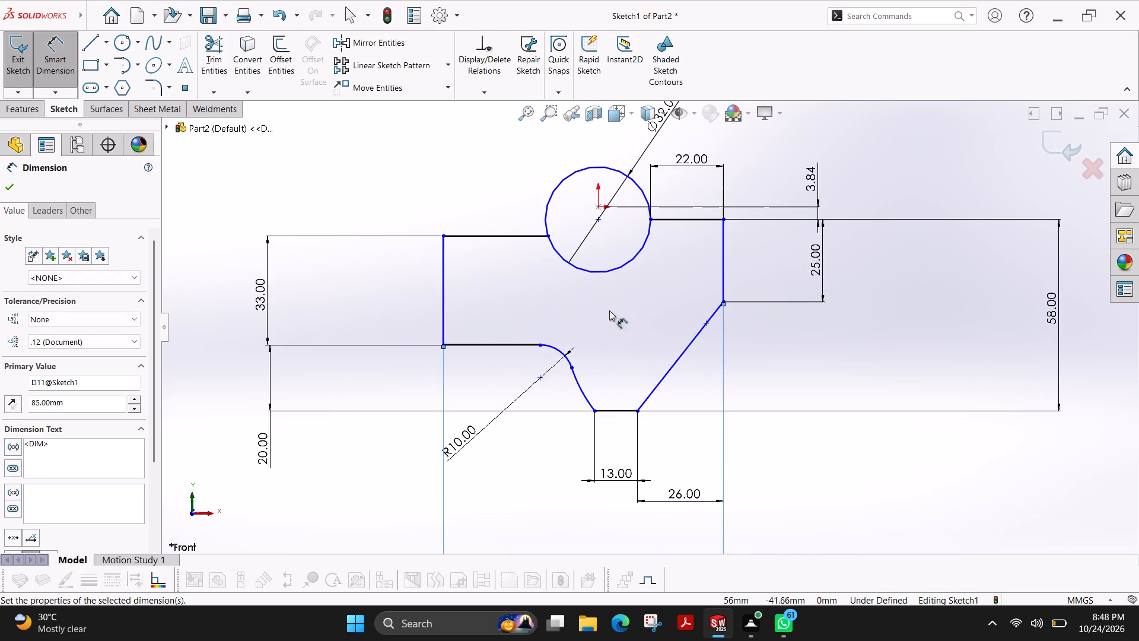
pyautogui.scroll(-2, 611, 285)
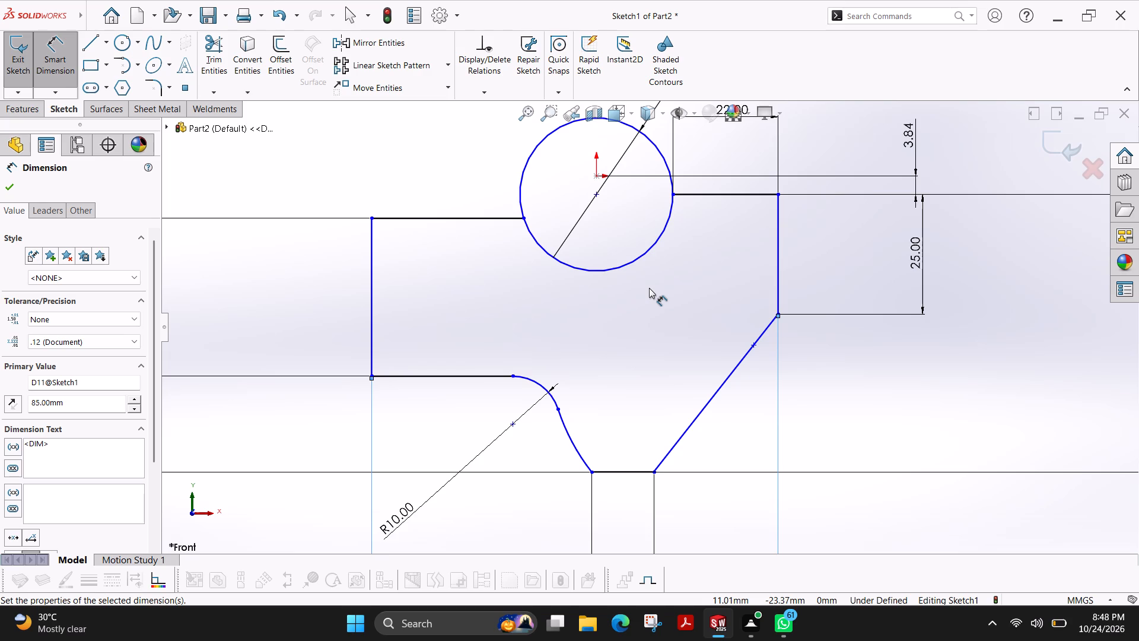
pyautogui.scroll(3, 642, 289)
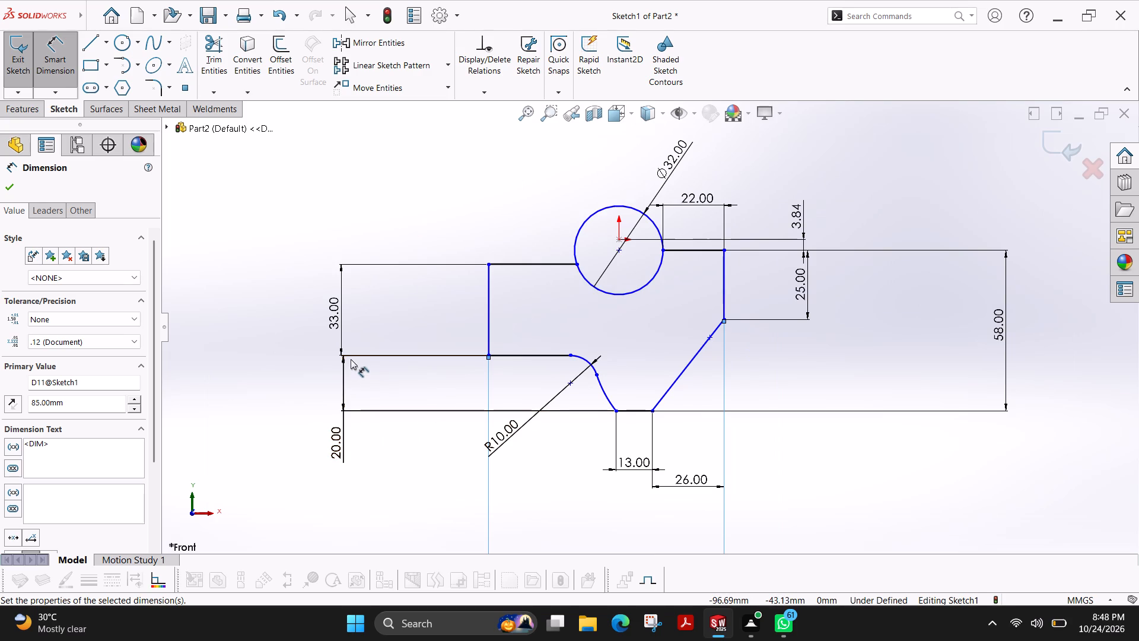
pyautogui.scroll(-1, 662, 259)
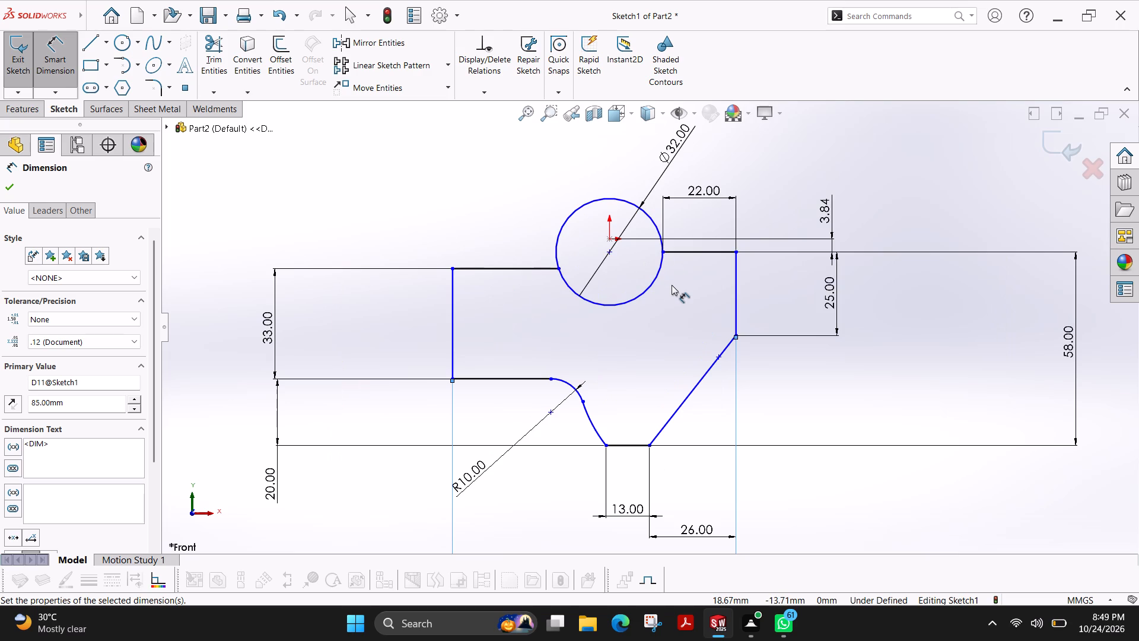
pyautogui.click(125, 54)
pyautogui.click(123, 41)
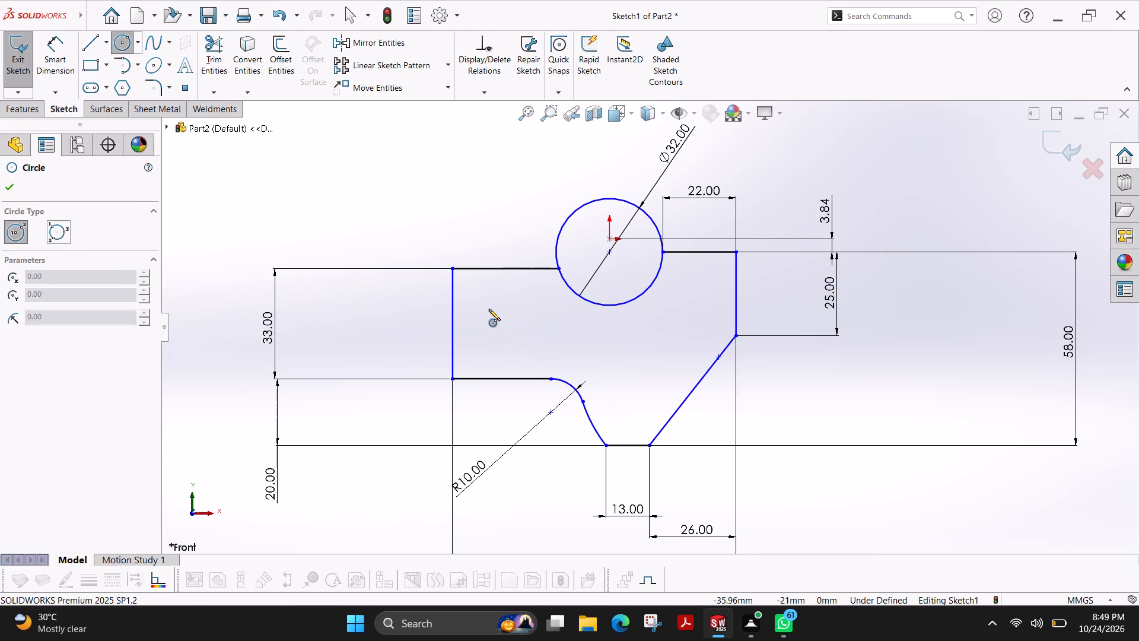
pyautogui.click(494, 309)
pyautogui.click(508, 297)
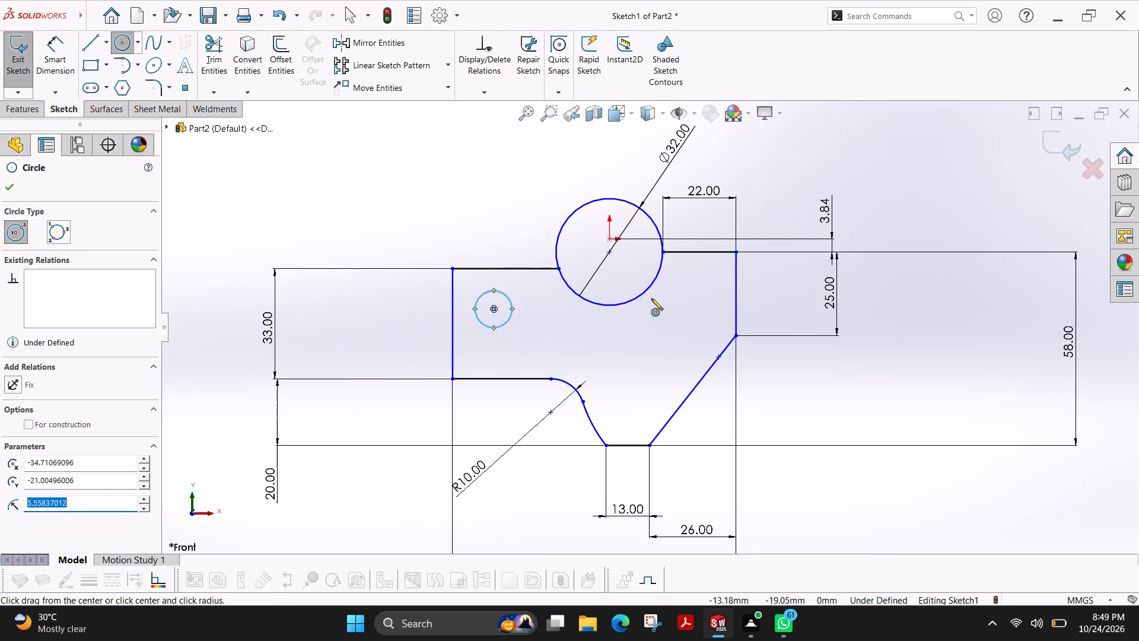
pyautogui.click(702, 302)
pyautogui.click(708, 285)
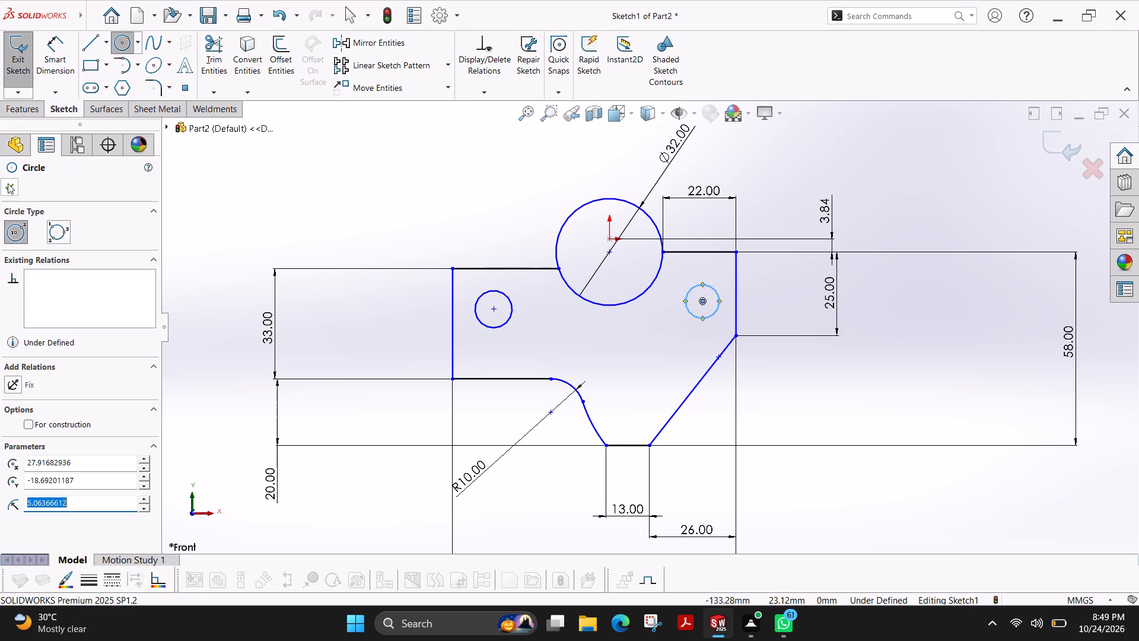
pyautogui.click(8, 185)
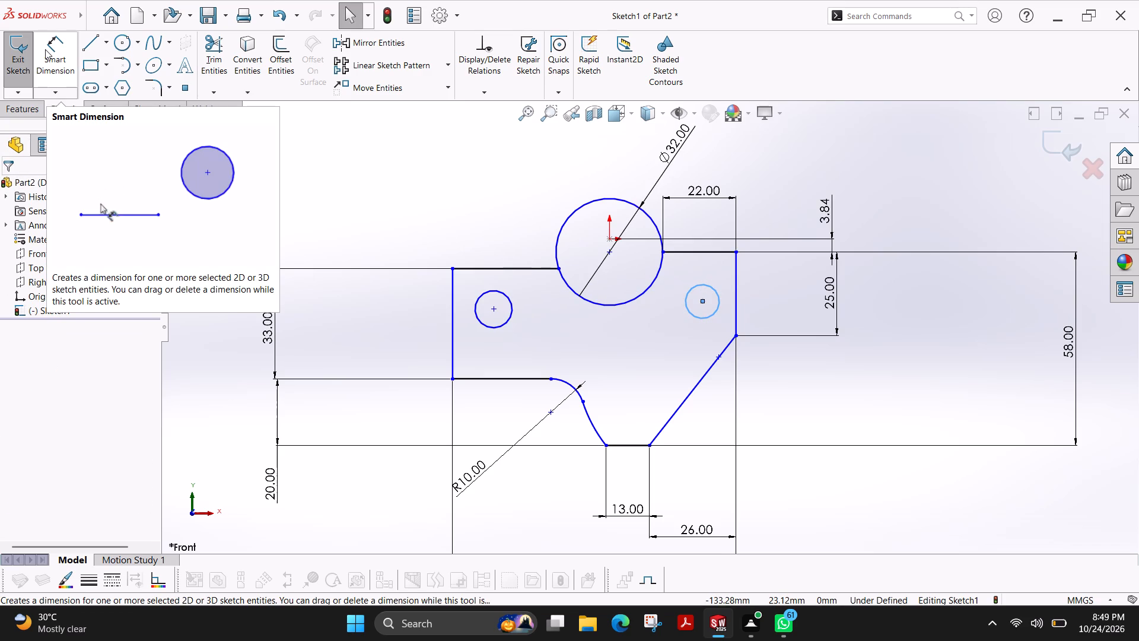
# Dimension the left small circle's diameter as 14 mm.
pyautogui.click(45, 49)
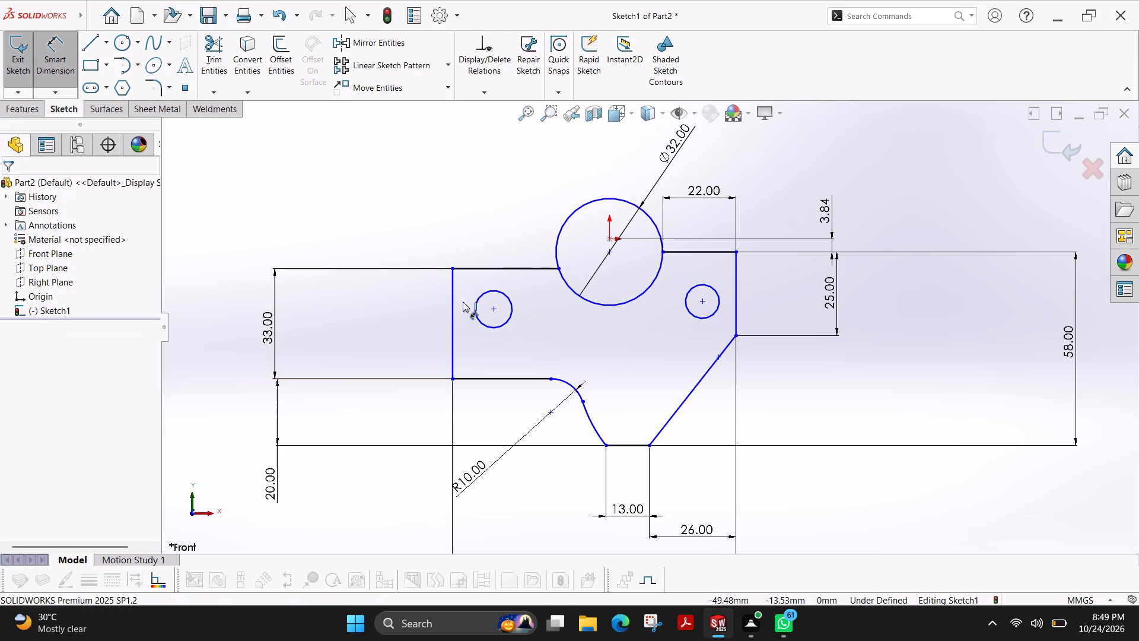
pyautogui.click(499, 295)
pyautogui.click(377, 499)
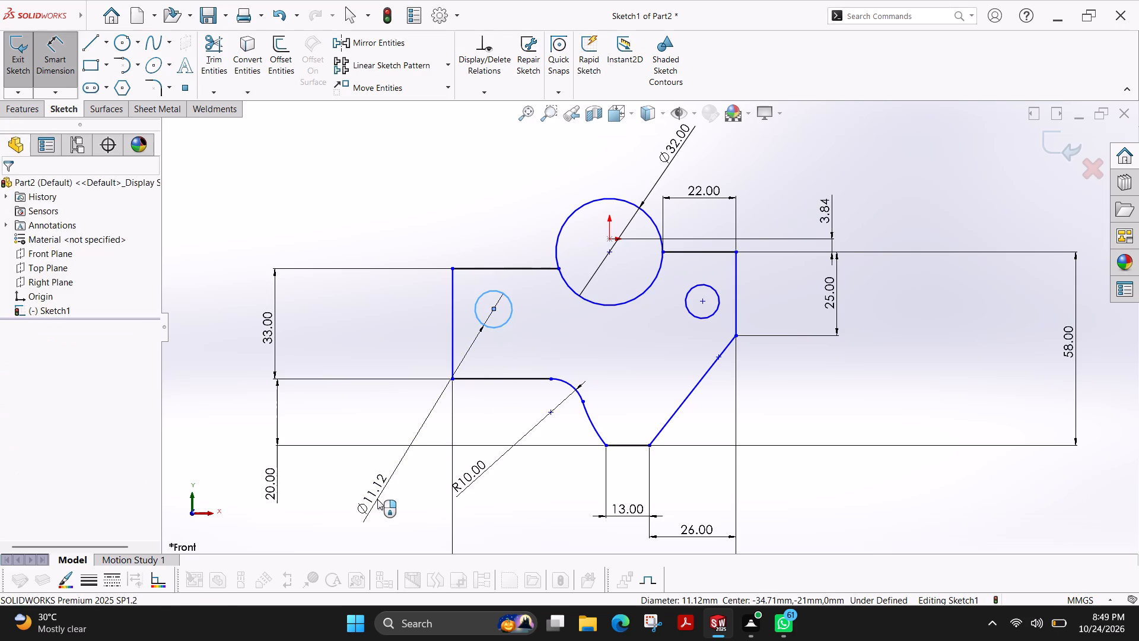
pyautogui.write('14')
pyautogui.press('Return')
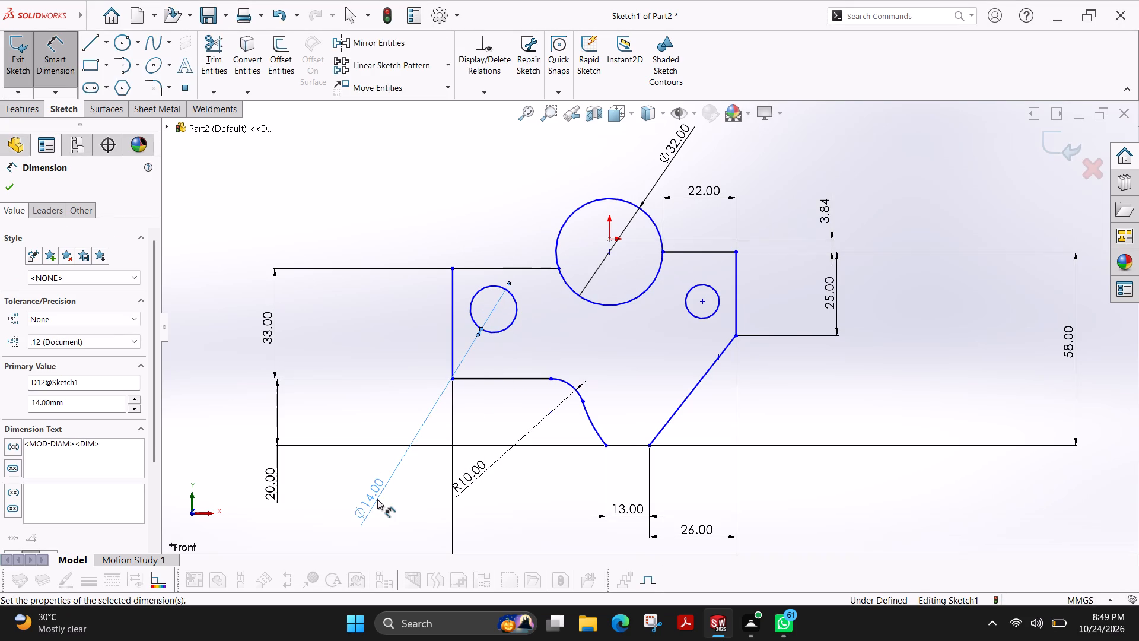
# Dimension the right small circle's diameter as 10 mm.
pyautogui.click(707, 312)
pyautogui.click(713, 315)
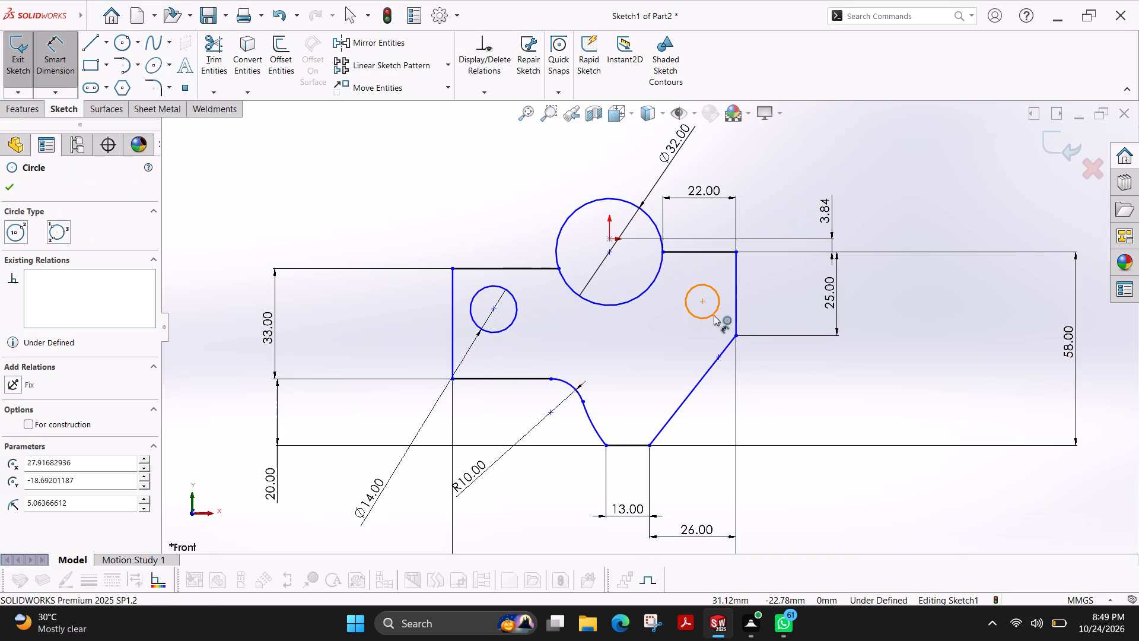
pyautogui.click(828, 414)
pyautogui.write('10')
pyautogui.press('Return')
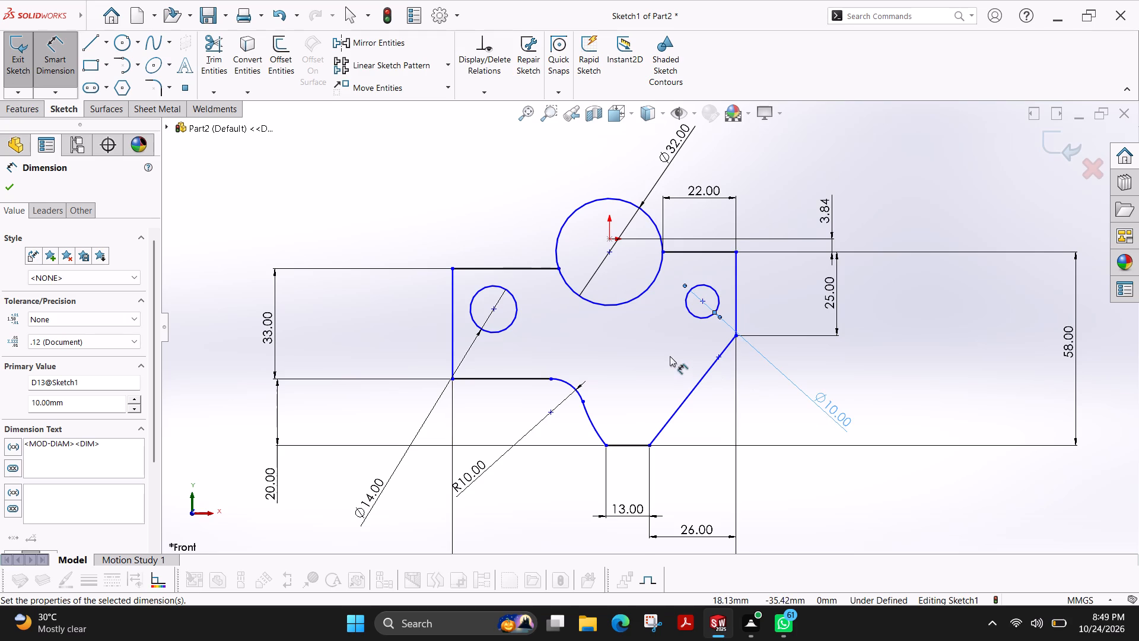
# Dimension the horizontal distance from the profile's left vertical line to the 14 mm circle's center as 16 mm.
pyautogui.scroll(-1, 667, 325)
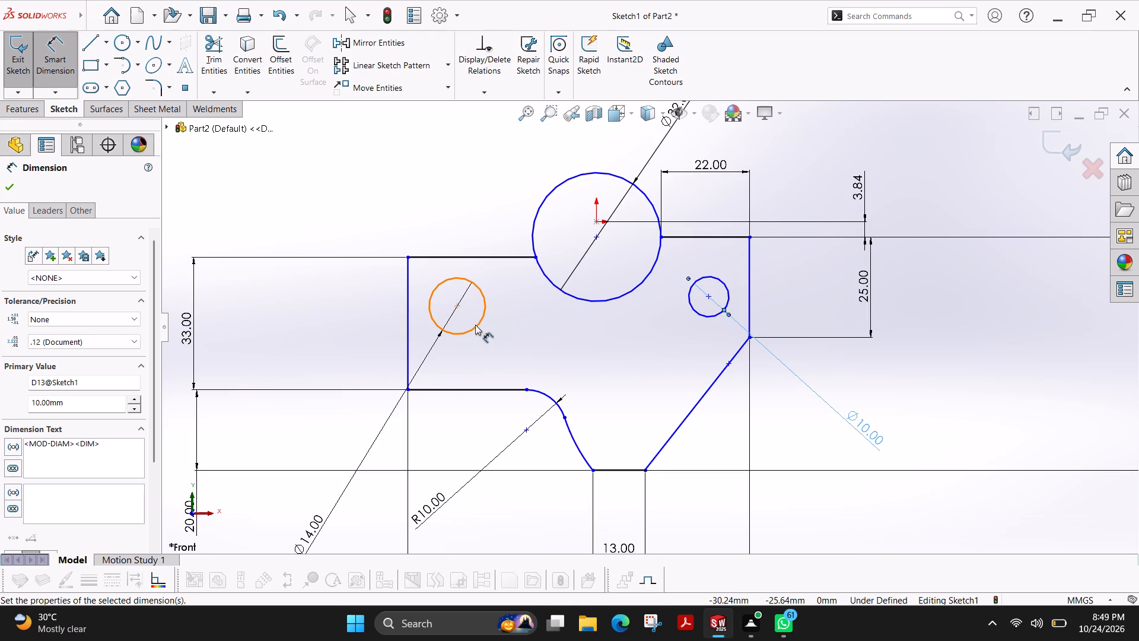
pyautogui.click(408, 289)
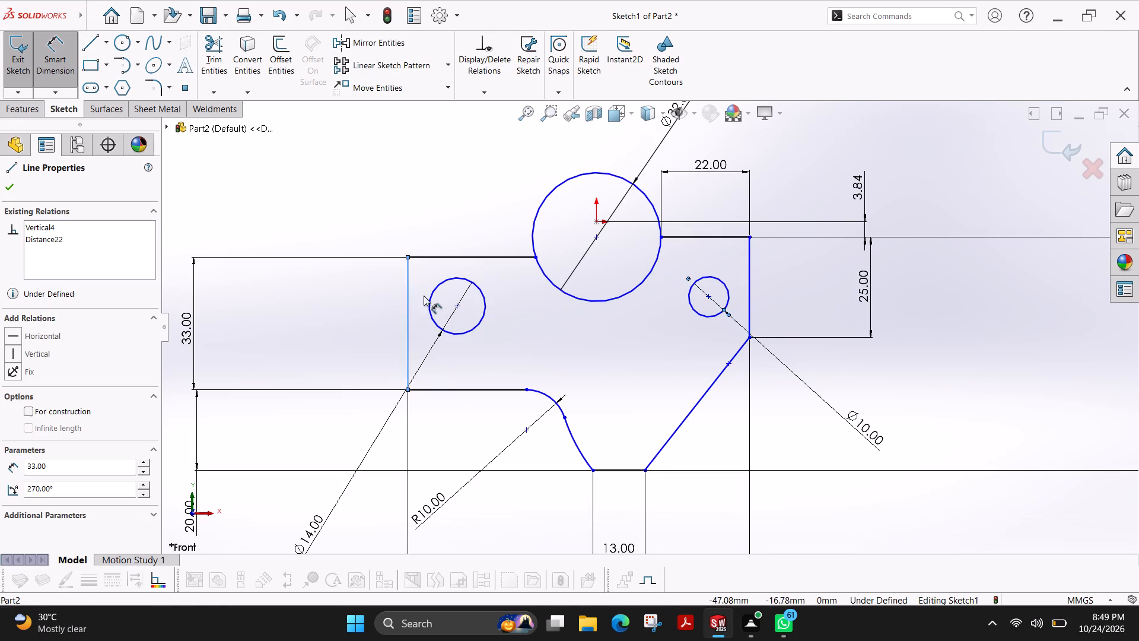
pyautogui.click(456, 305)
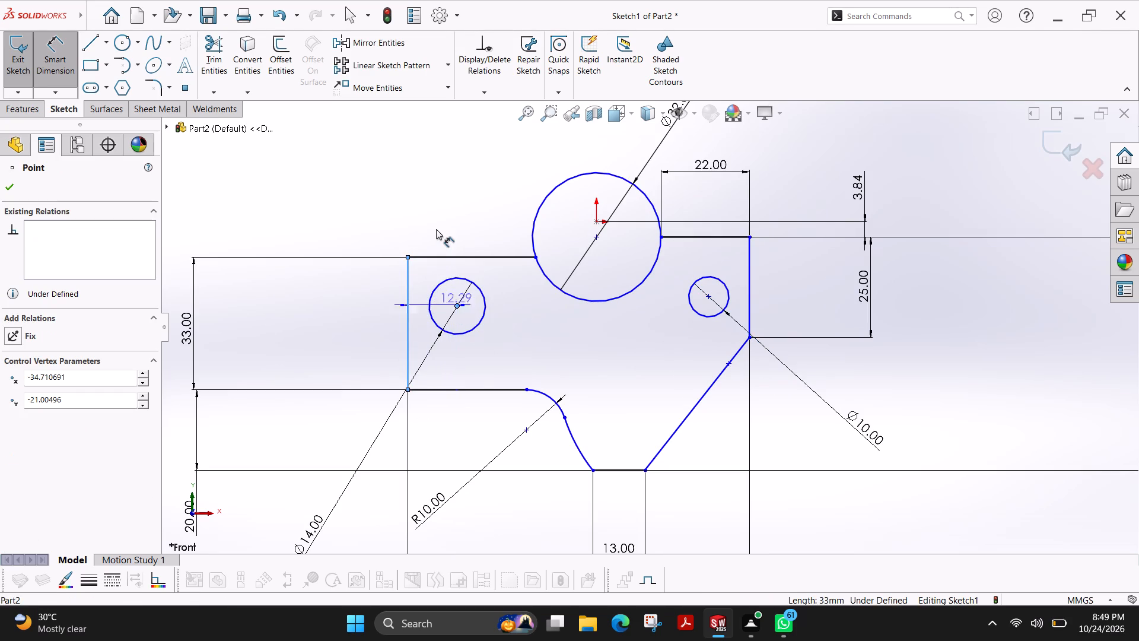
pyautogui.click(428, 215)
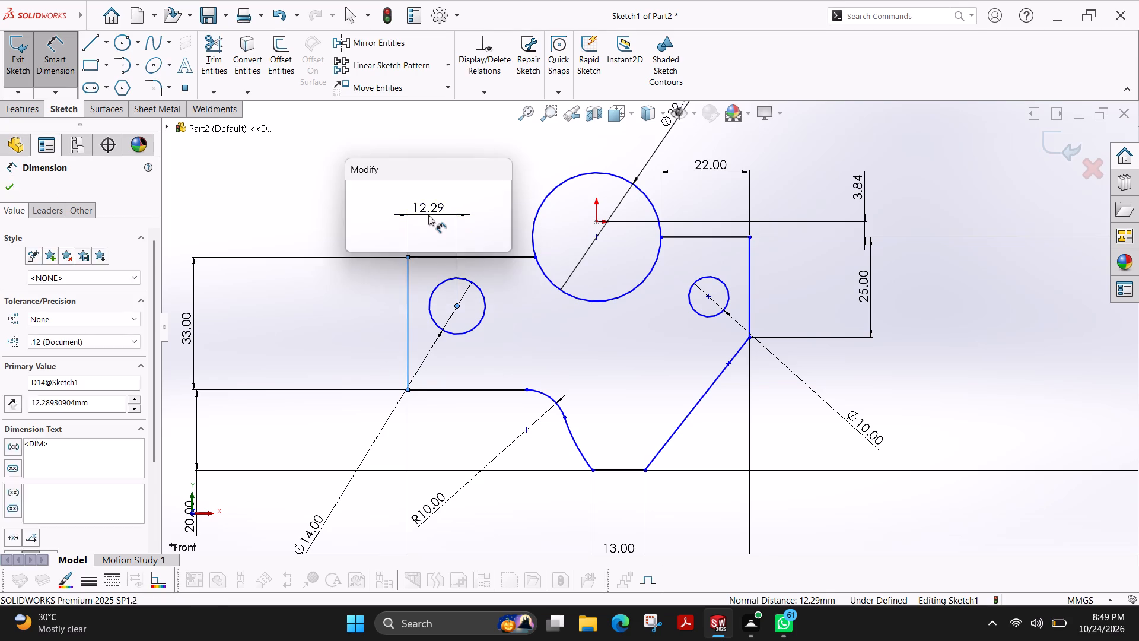
pyautogui.write('16')
pyautogui.press('Return')
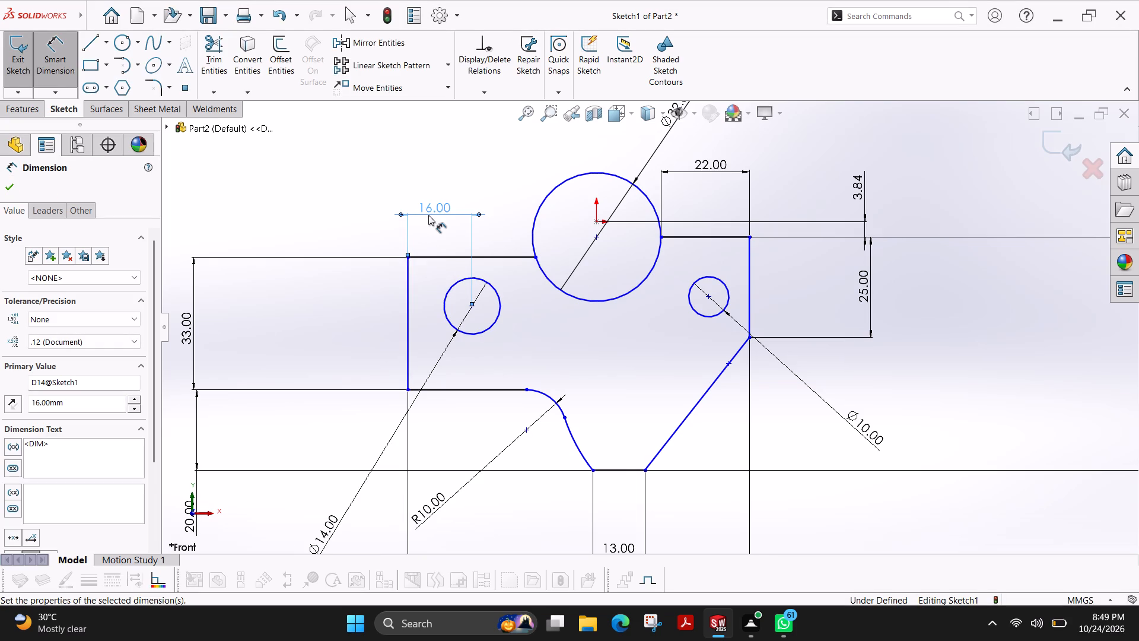
# Dimension the vertical distance from the upper-left horizontal line to the 14 mm circle's center as 14 mm.
pyautogui.click(456, 256)
pyautogui.click(474, 304)
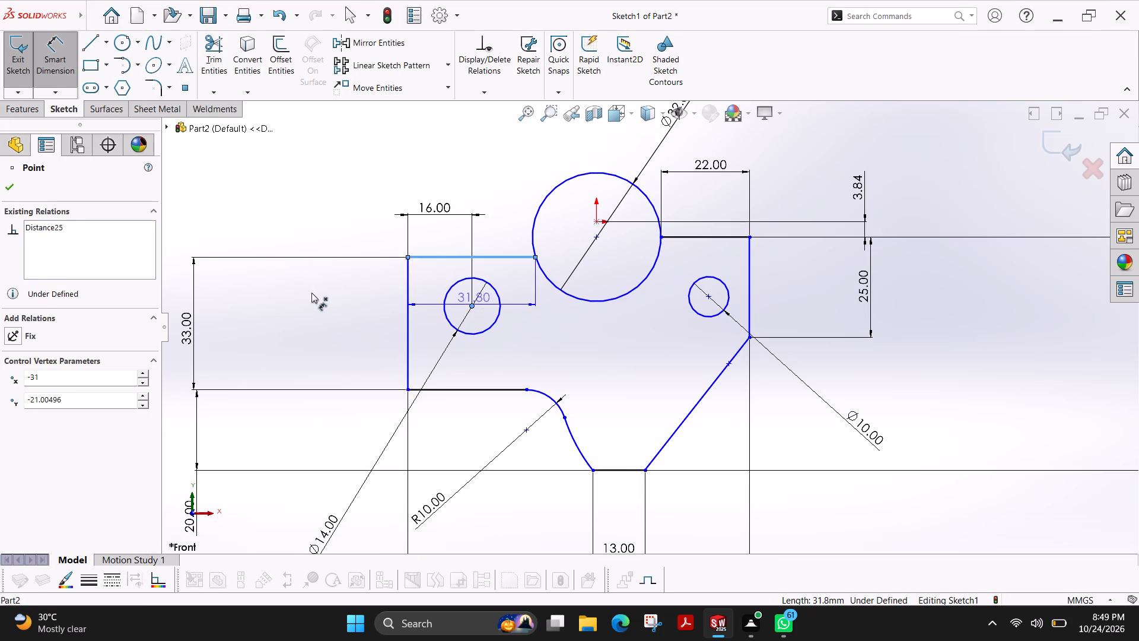
pyautogui.click(351, 296)
pyautogui.write('14')
pyautogui.press('Return')
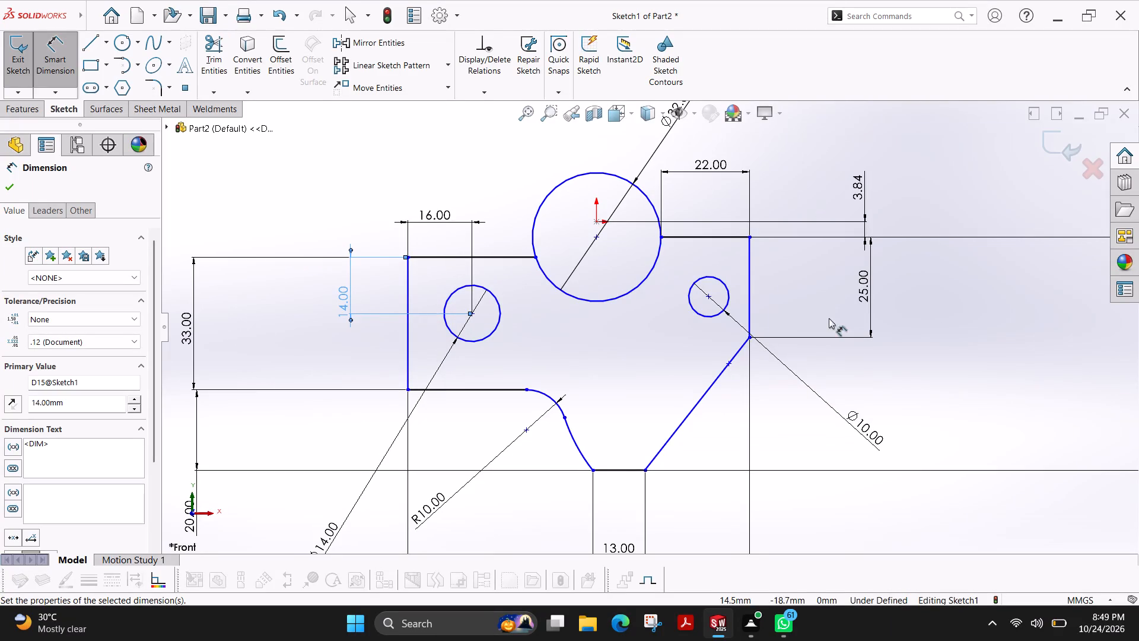
# Dimension the vertical distance from the upper-right horizontal line to the 10 mm circle's center as 15 mm.
pyautogui.scroll(-5, 741, 283)
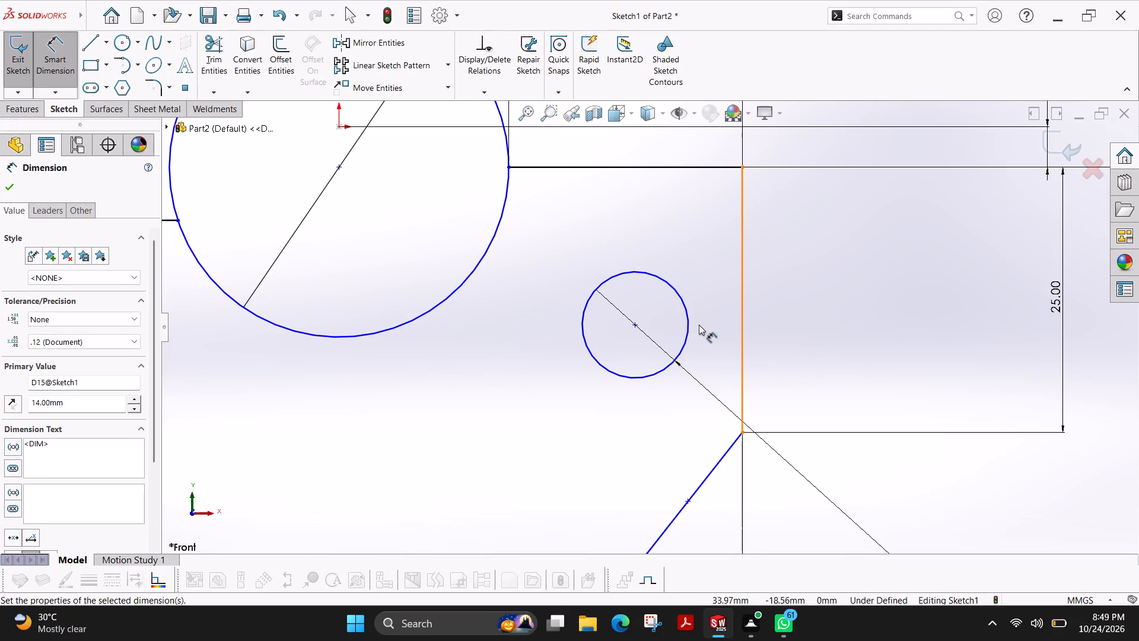
pyautogui.click(634, 165)
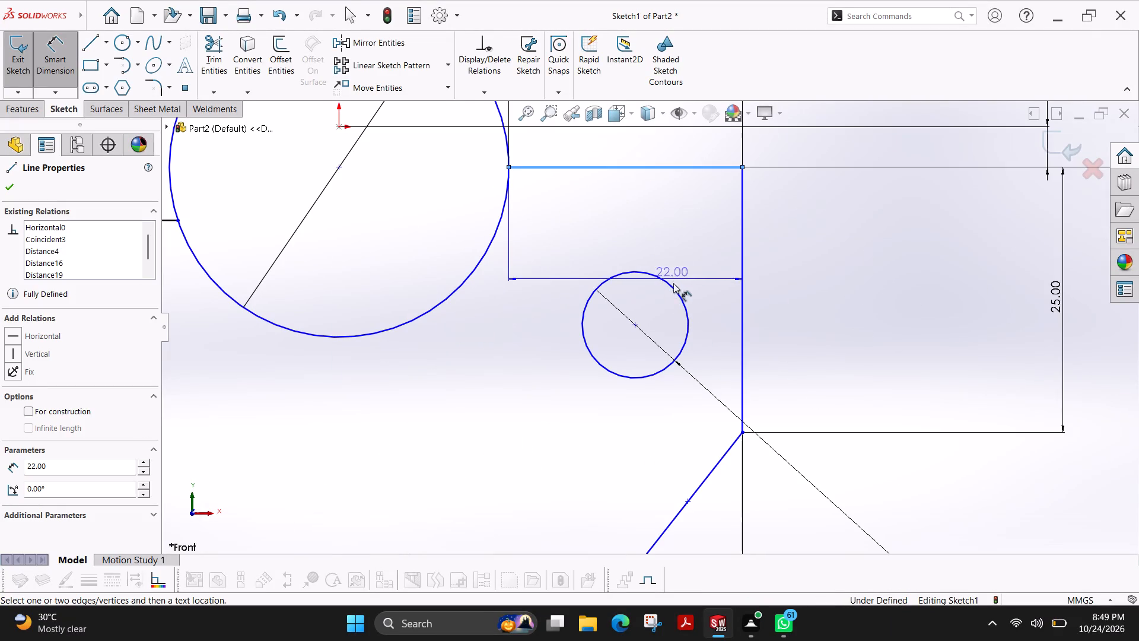
pyautogui.click(634, 323)
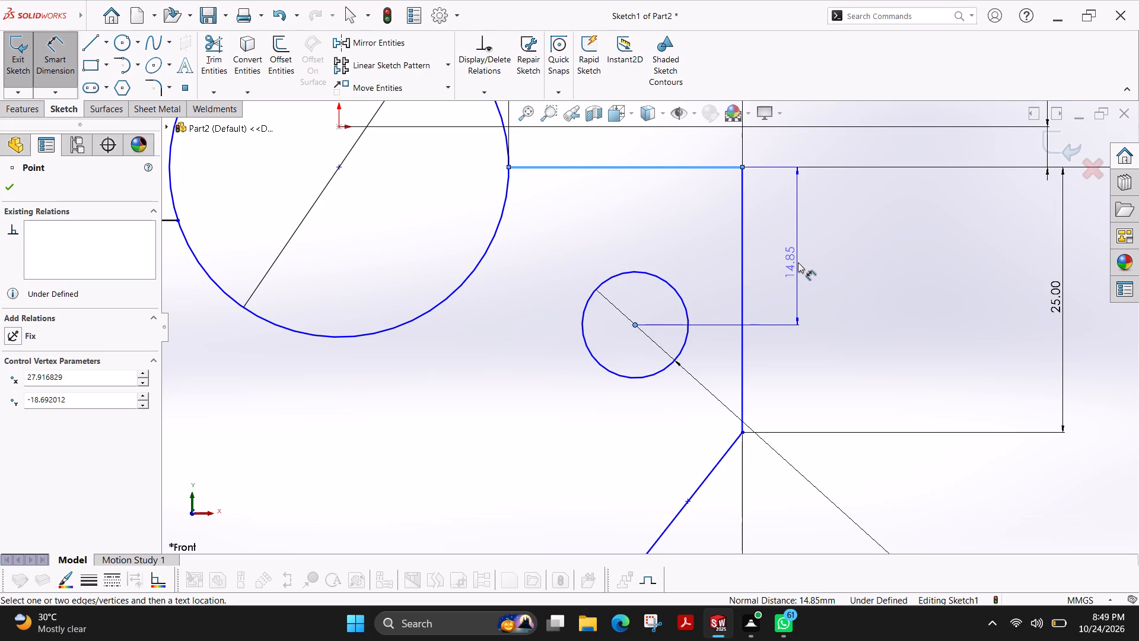
pyautogui.click(801, 262)
pyautogui.write('15')
pyautogui.press('Return')
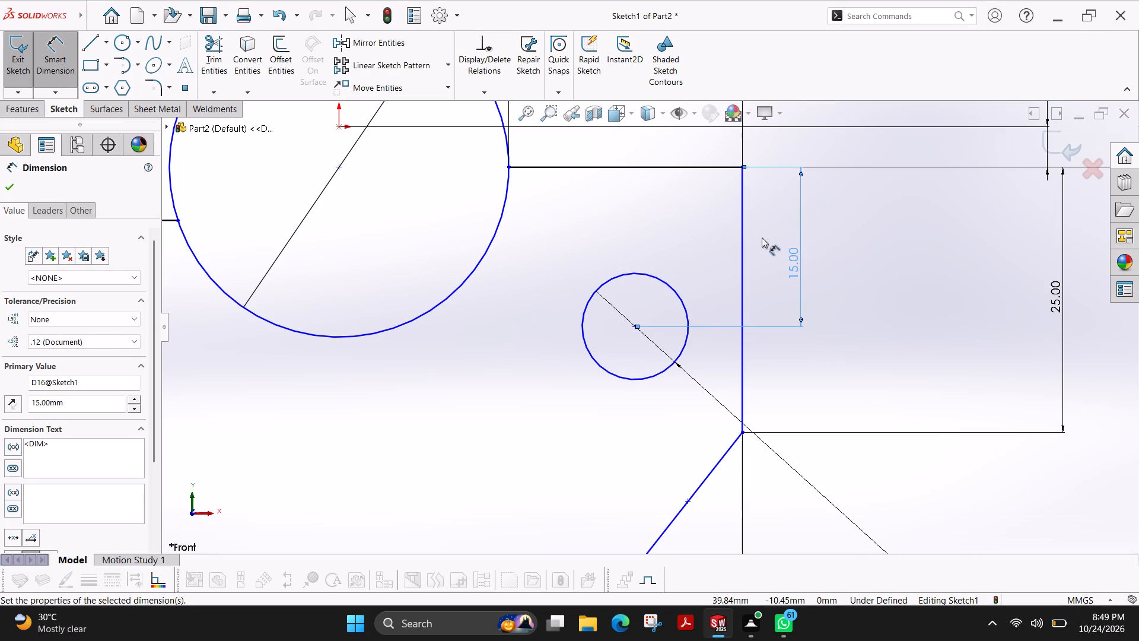
# Dimension the horizontal distance from the profile's right vertical line to the 10 mm circle's center as 12 mm.
pyautogui.scroll(2, 762, 237)
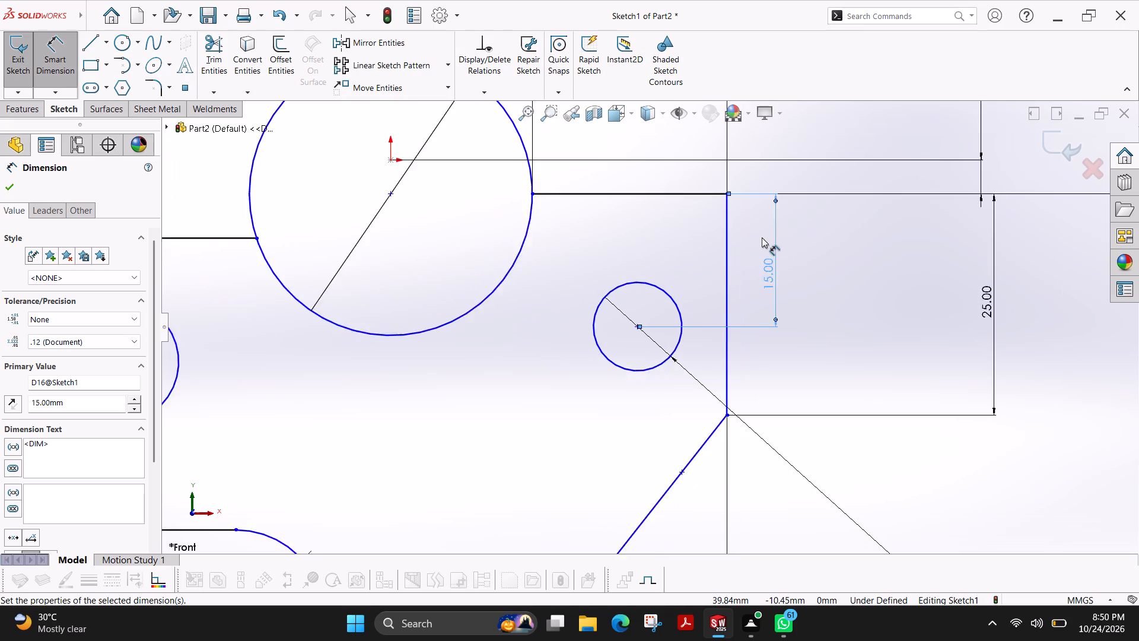
pyautogui.scroll(1, 762, 237)
pyautogui.click(703, 276)
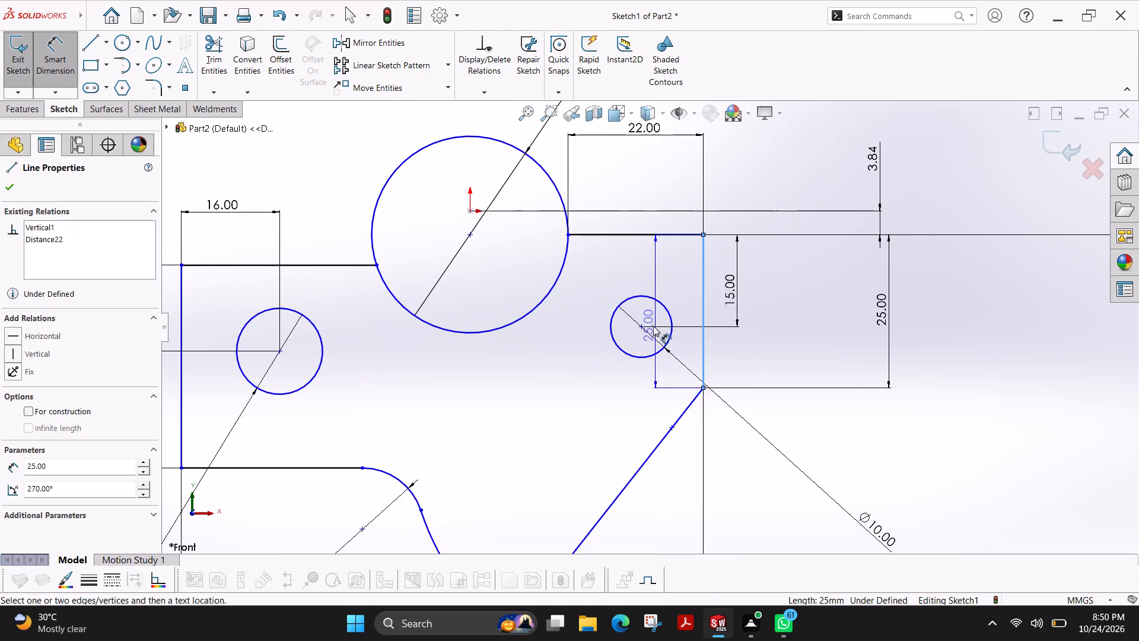
pyautogui.click(641, 329)
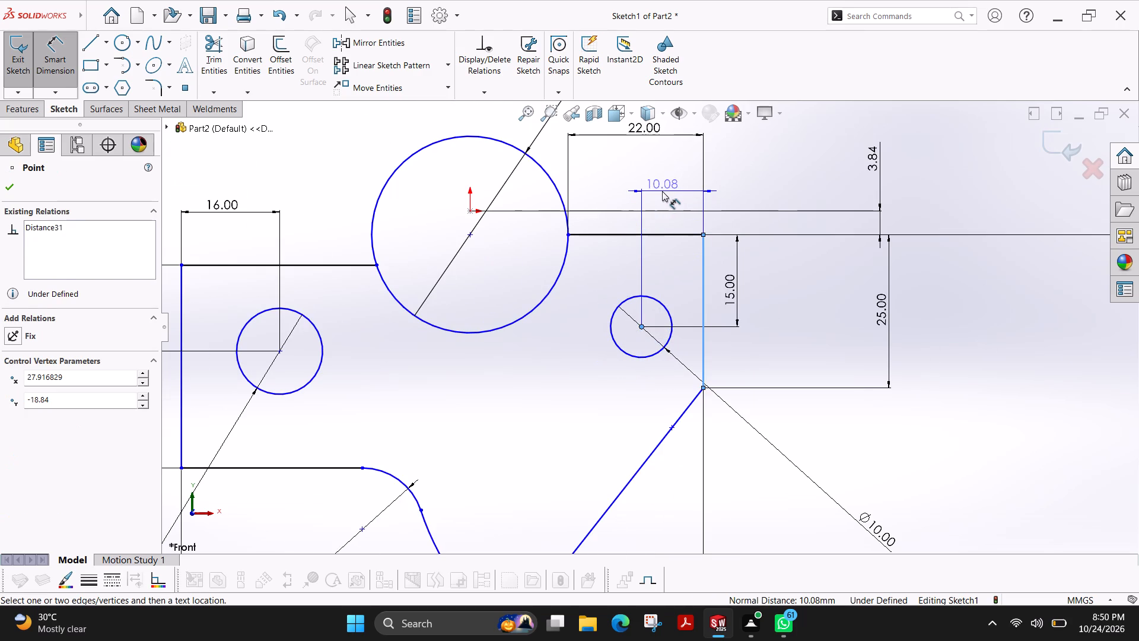
pyautogui.click(662, 191)
pyautogui.write('12')
pyautogui.press('Return')
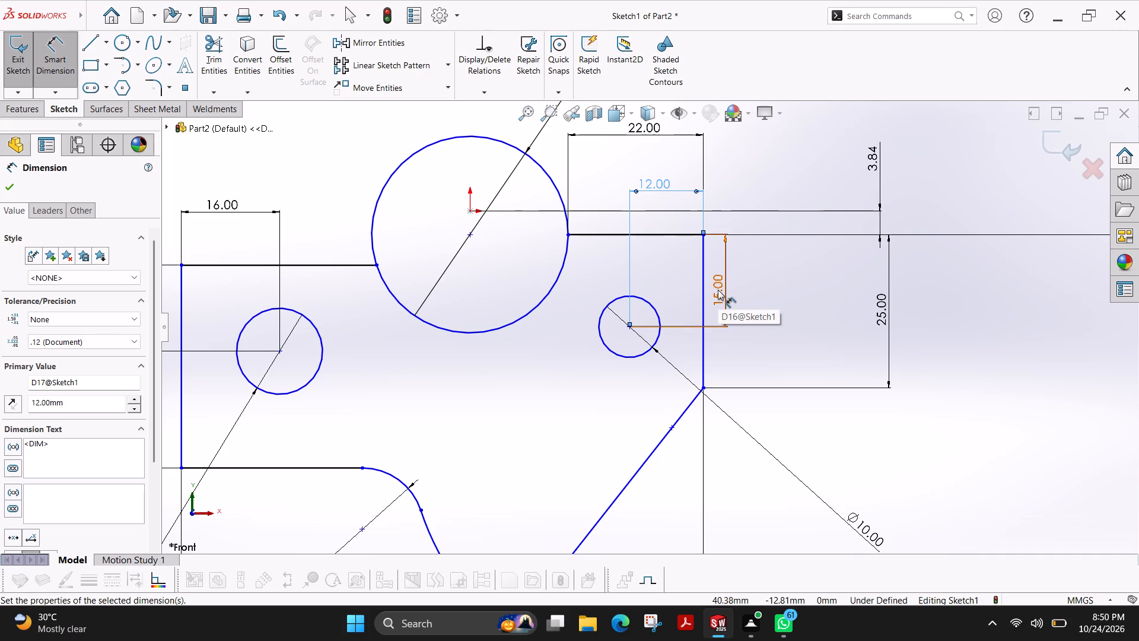
# Trim away the upper arc of the 32 mm circle, leaving the concave arc between the two top horizontal lines.
pyautogui.scroll(2, 688, 246)
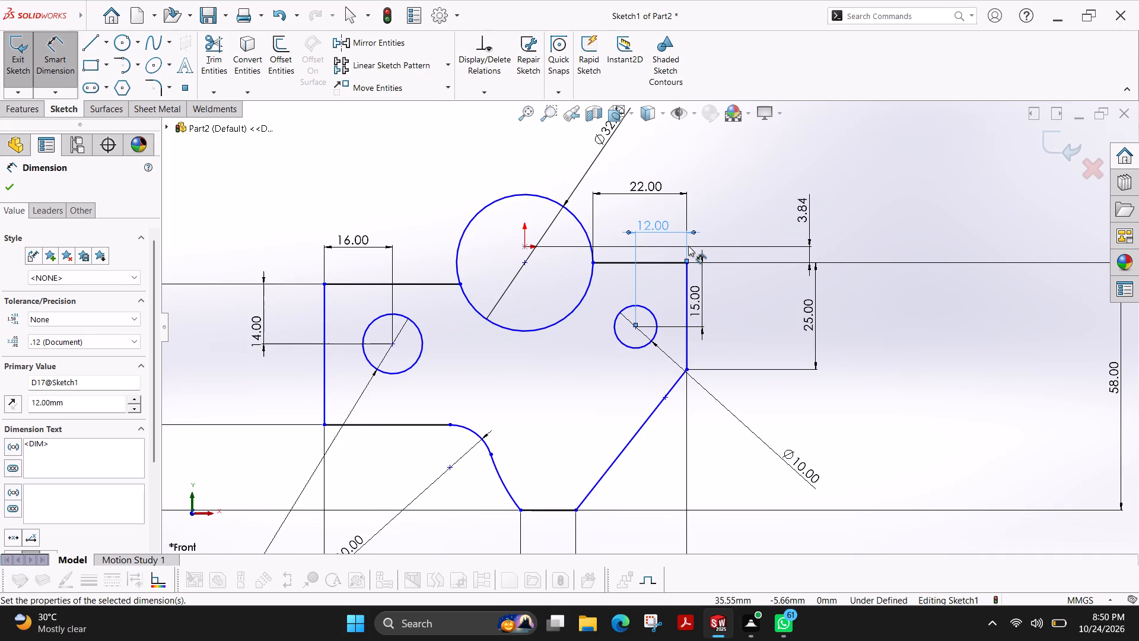
pyautogui.click(201, 45)
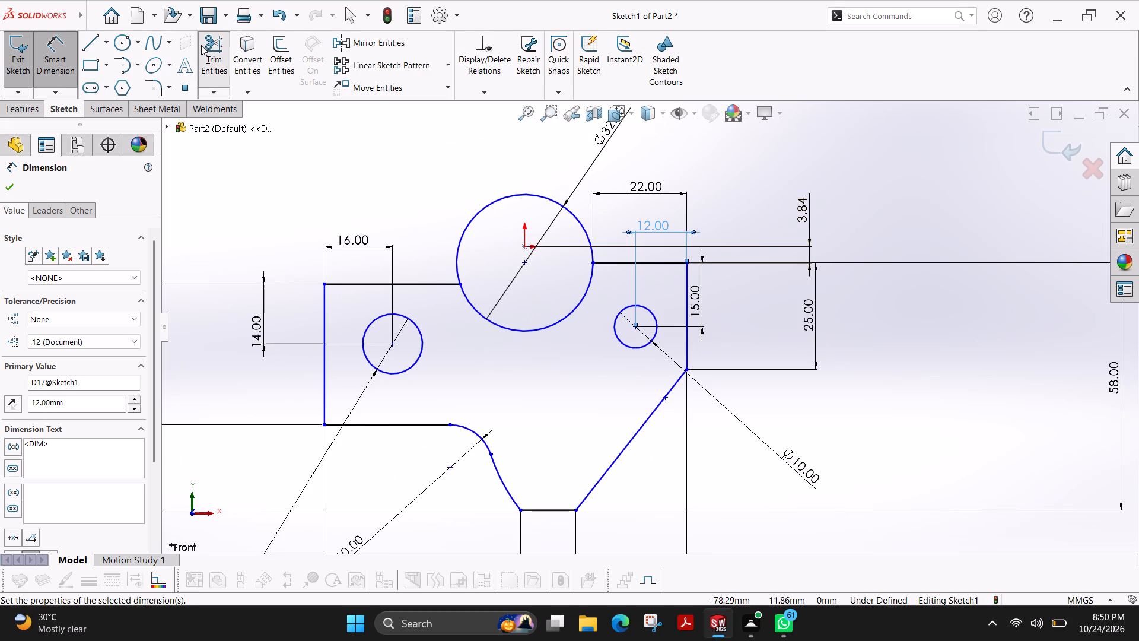
pyautogui.moveTo(453, 188); pyautogui.dragTo(491, 213)
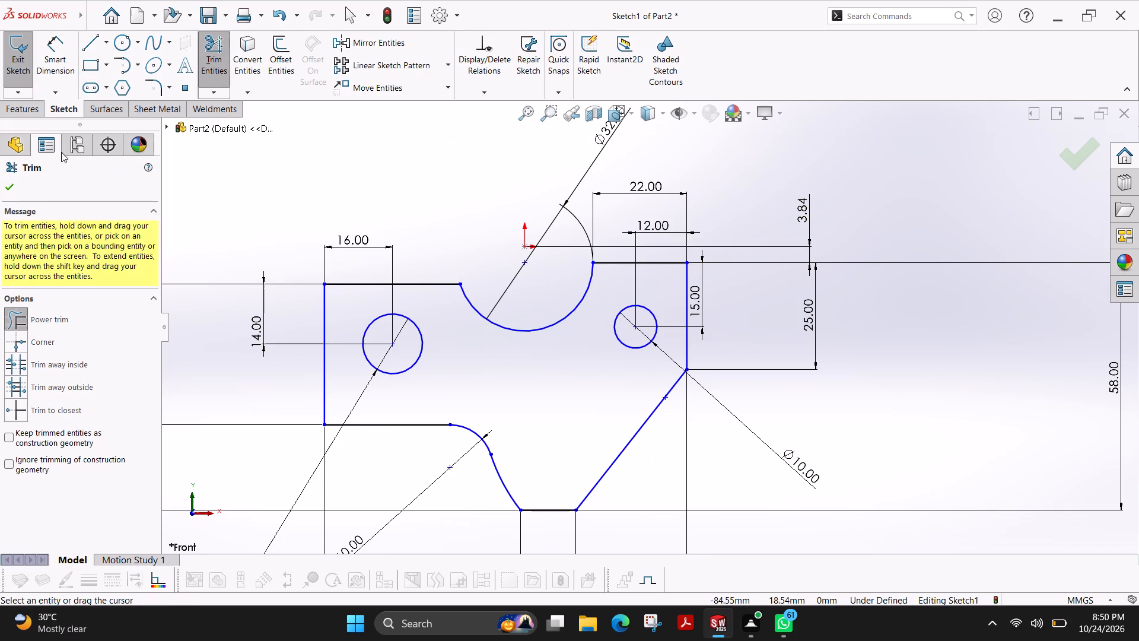
pyautogui.click(14, 185)
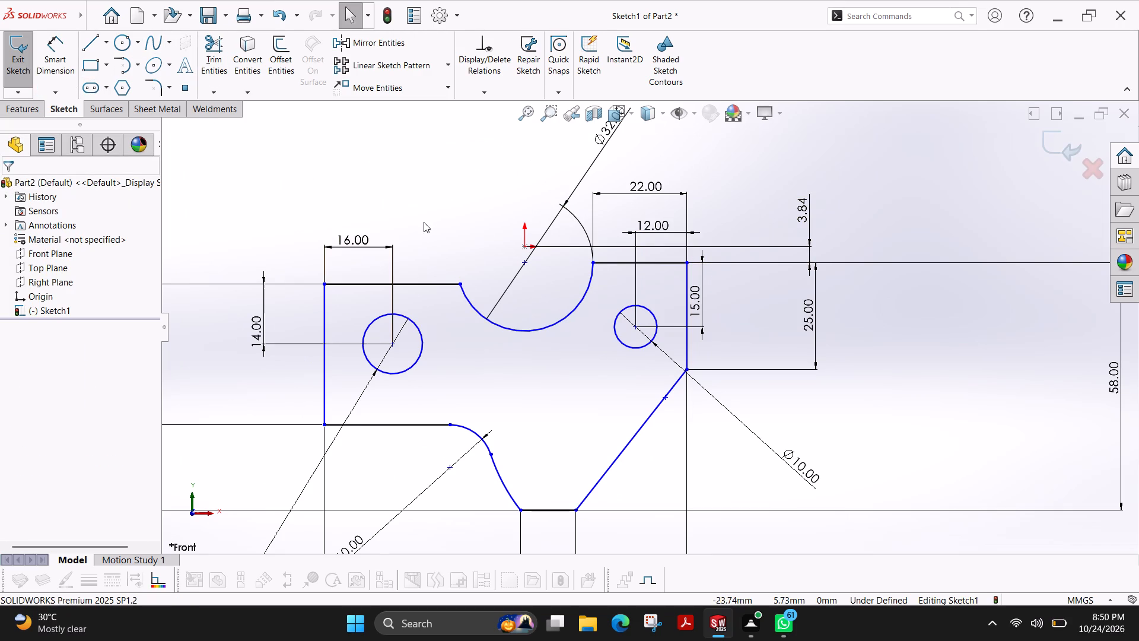
# Extrude the profile sketch as a boss with the Mid Plane end condition and a depth of 25 mm.
pyautogui.scroll(2, 424, 222)
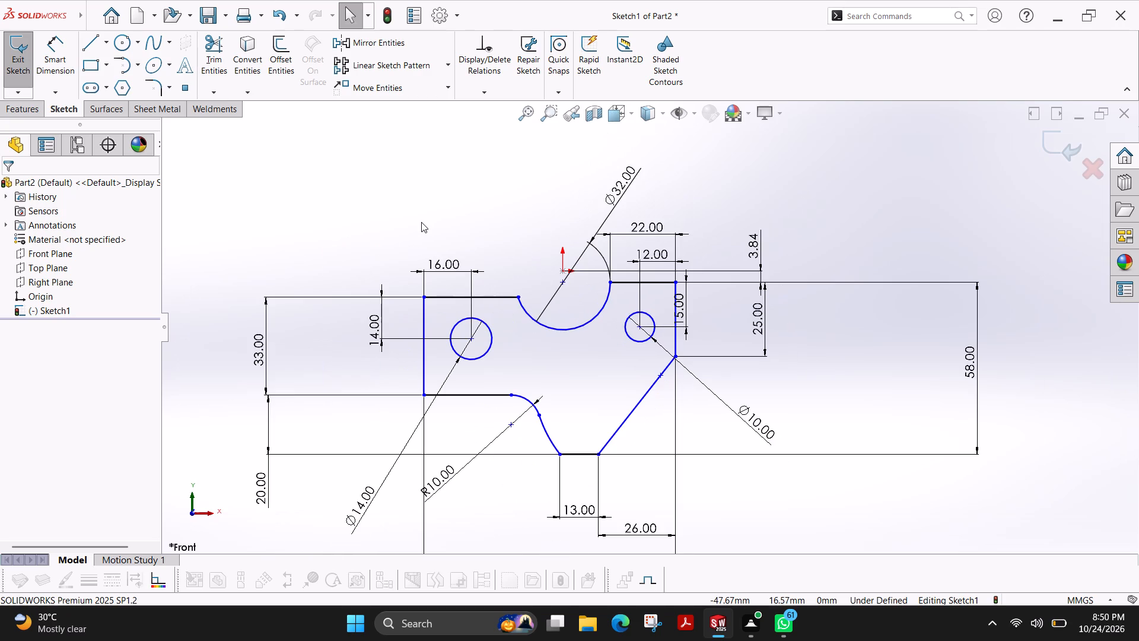
pyautogui.click(43, 114)
pyautogui.click(16, 68)
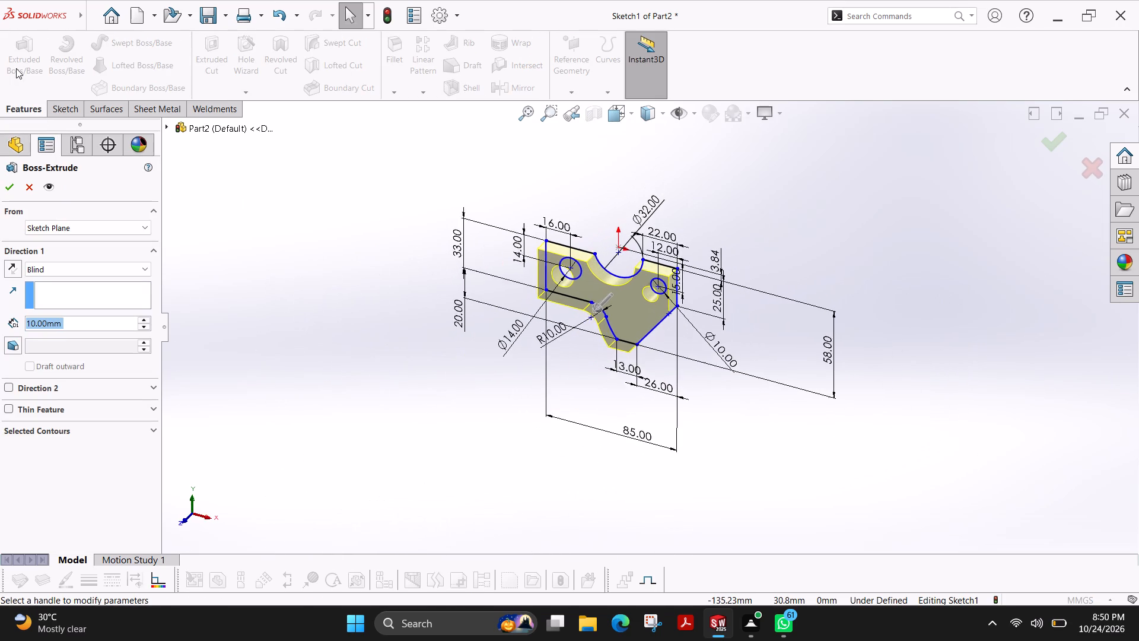
pyautogui.click(101, 271)
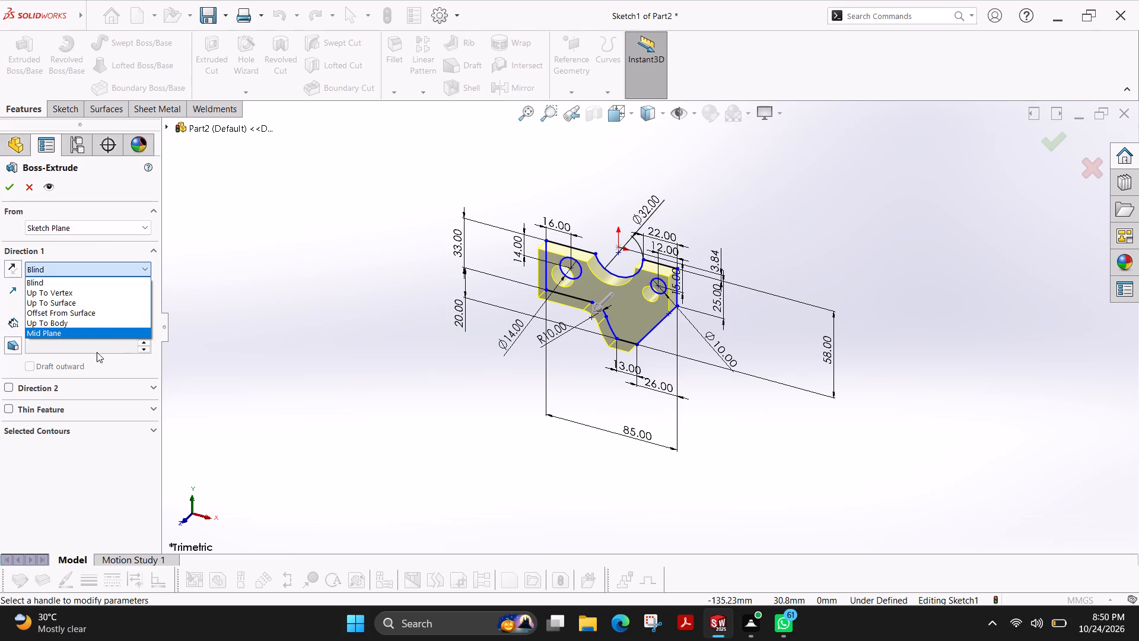
pyautogui.click(72, 334)
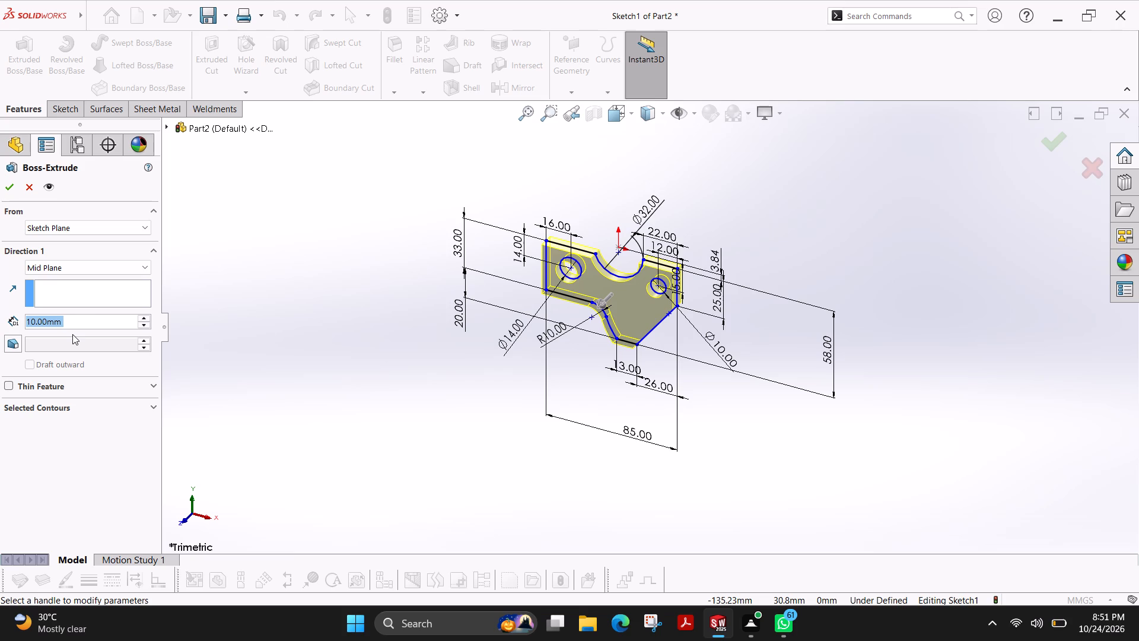
pyautogui.write('25')
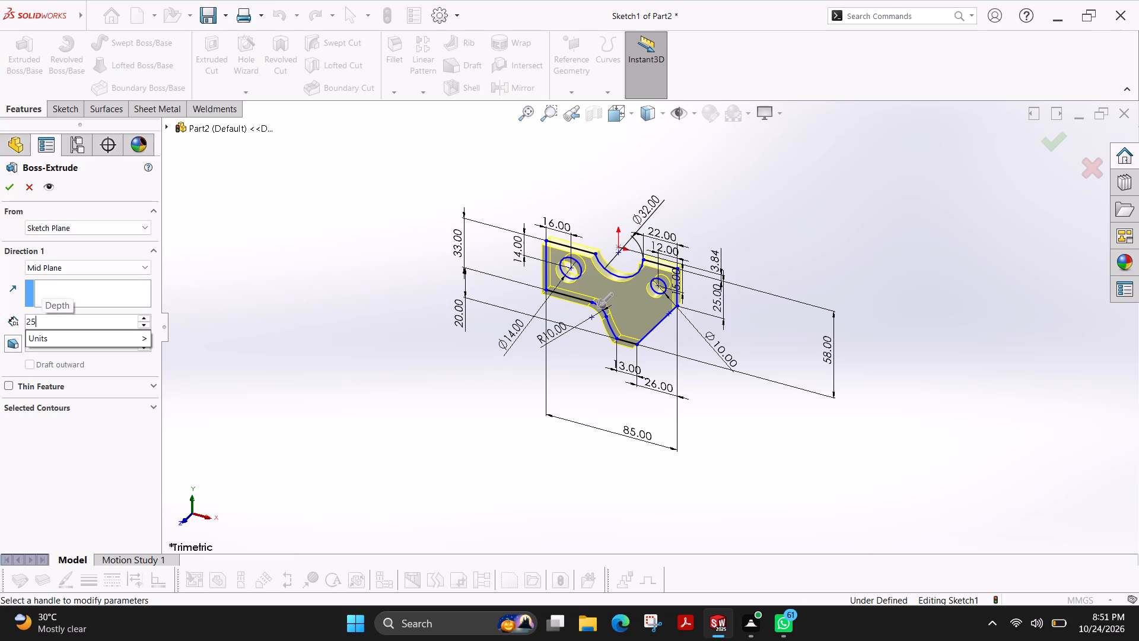
pyautogui.press('Return')
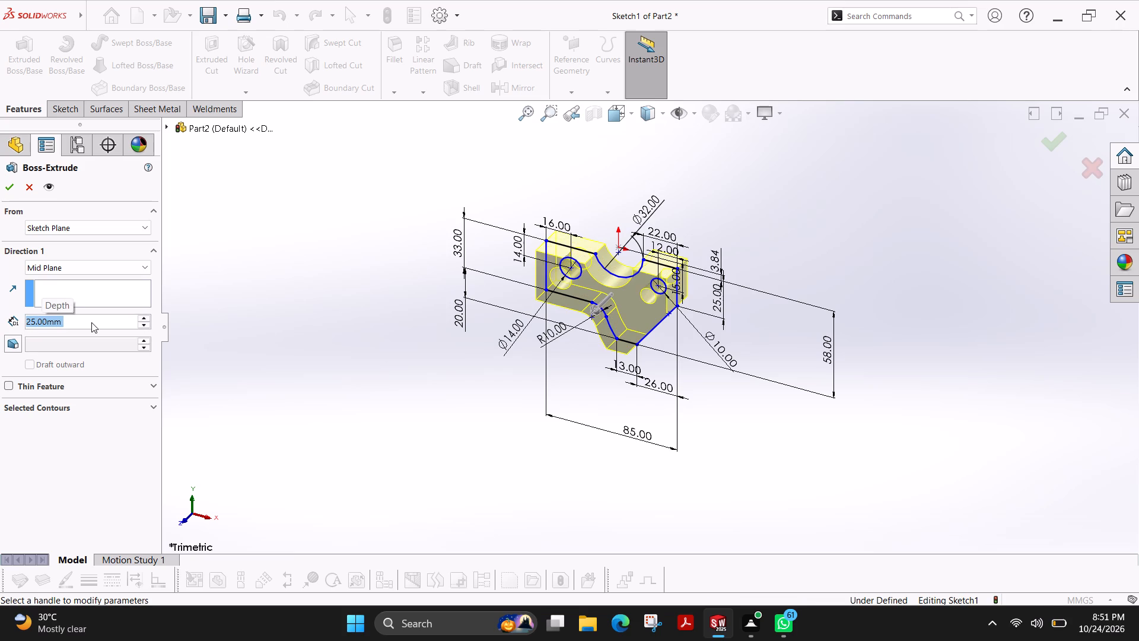
pyautogui.click(2, 188)
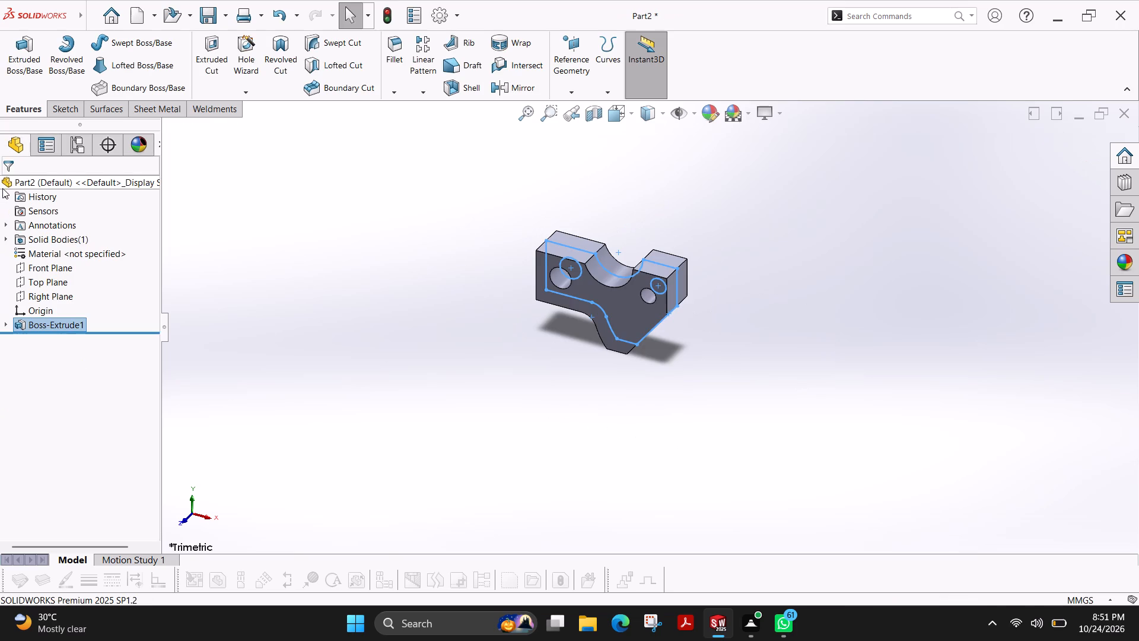
pyautogui.press('Escape')
# Chamfer the block's top-right, bottom-left and top-left outer corner edges with a 5 mm distance at 45 degrees.
pyautogui.scroll(-1, 513, 279)
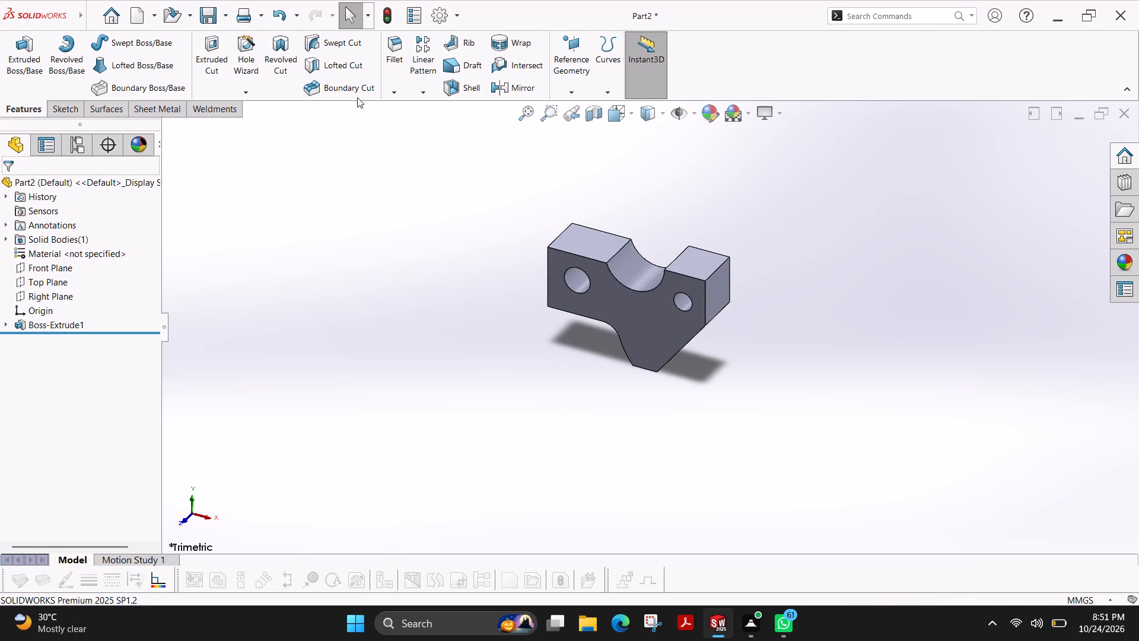
pyautogui.click(389, 97)
pyautogui.click(421, 121)
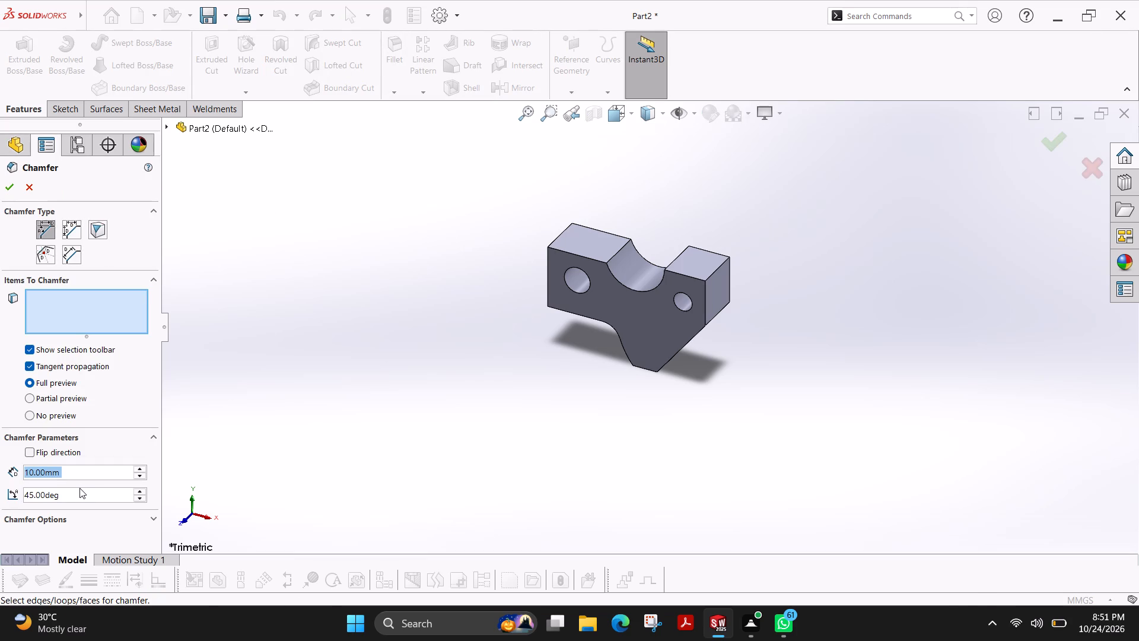
pyautogui.press('5')
pyautogui.press('Return')
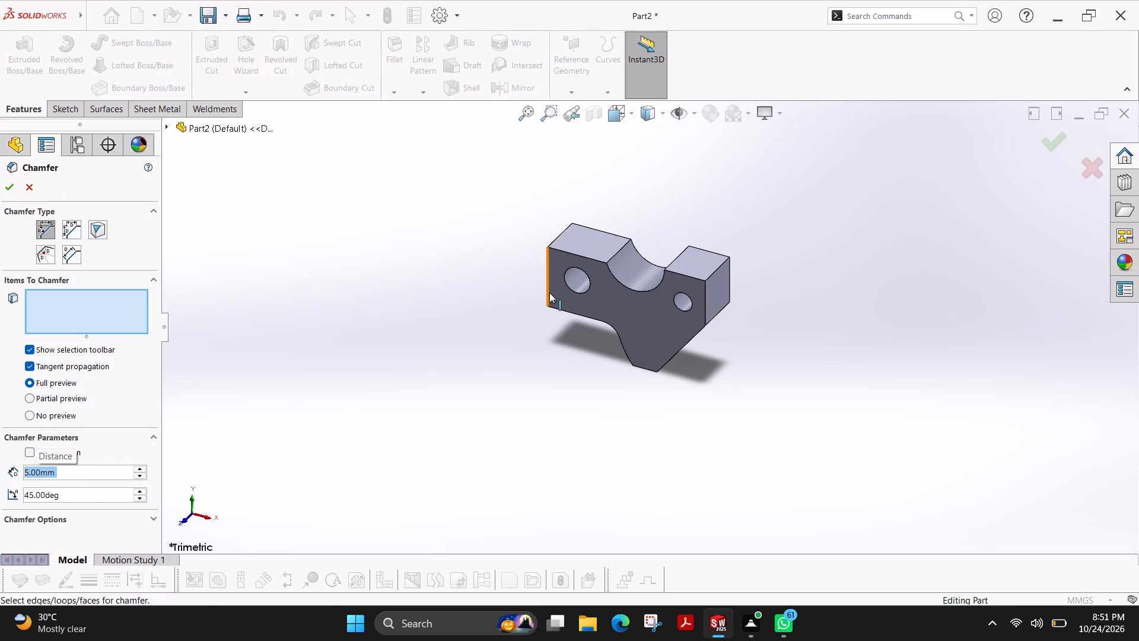
pyautogui.scroll(-3, 733, 268)
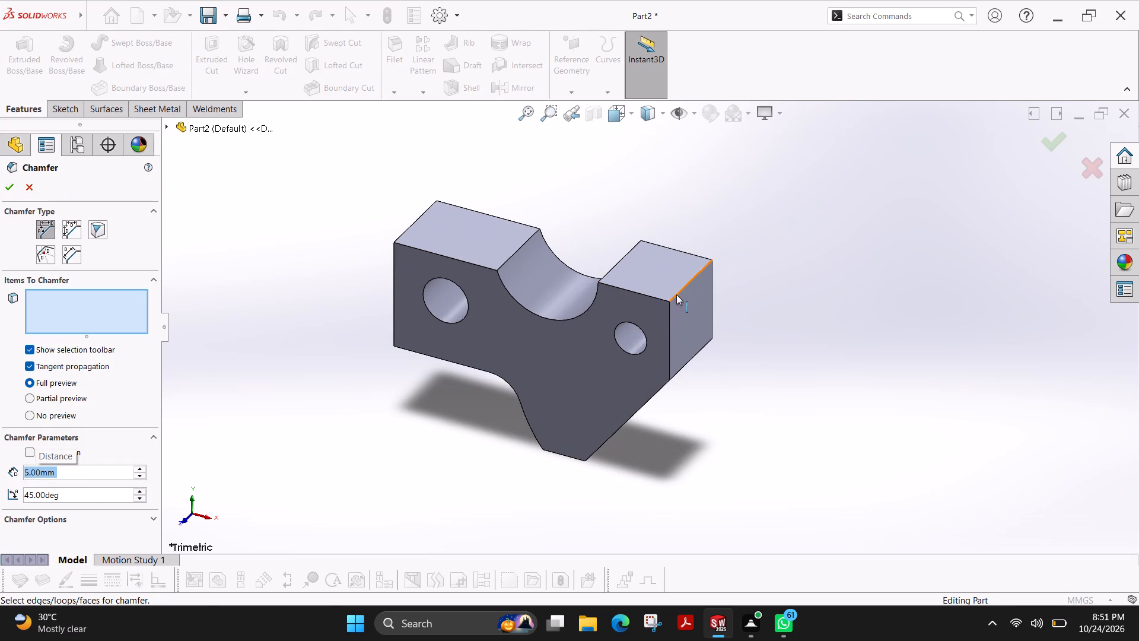
pyautogui.click(681, 291)
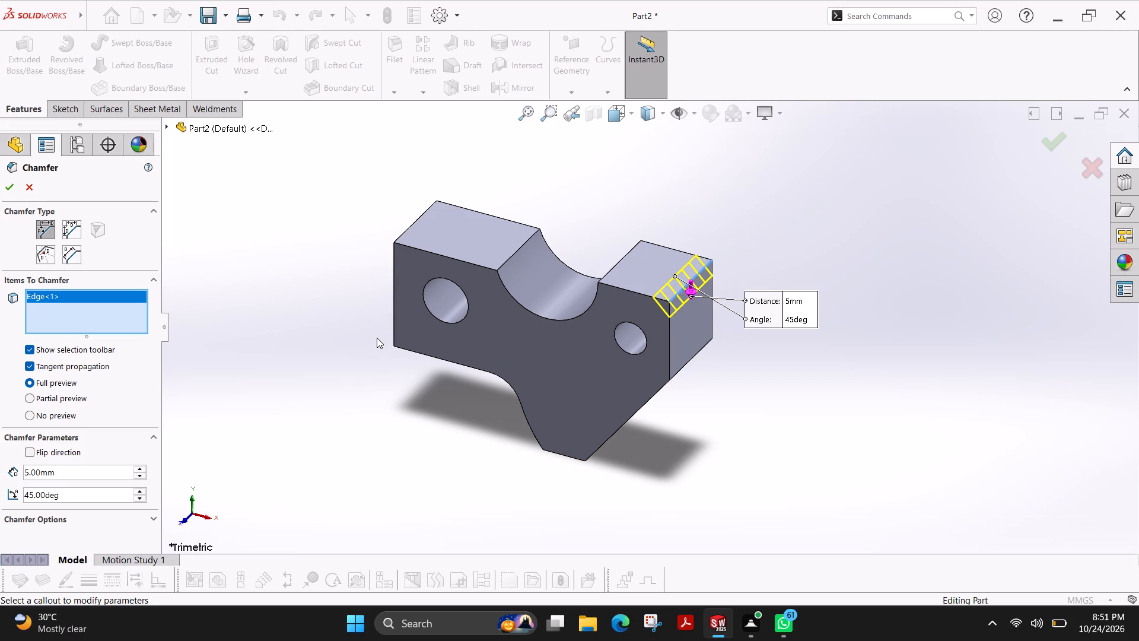
pyautogui.keyDown('ctrl'); pyautogui.keyDown('shift'); pyautogui.moveTo(375, 312); pyautogui.dragTo(457, 319, button='middle'); pyautogui.keyUp('shift'); pyautogui.keyUp('ctrl')
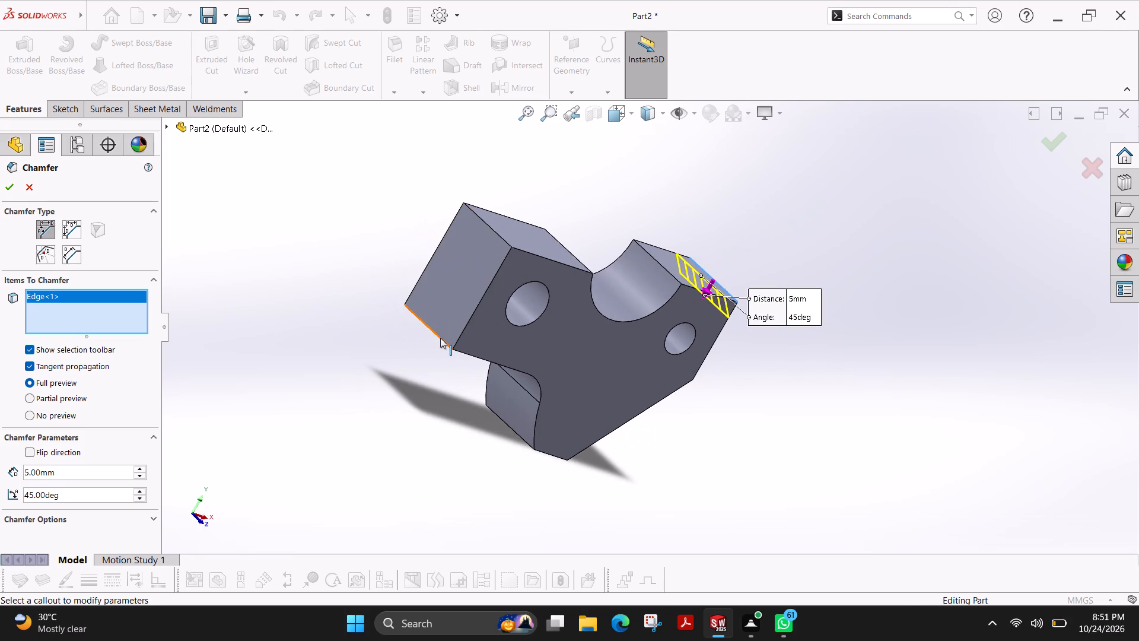
pyautogui.click(440, 338)
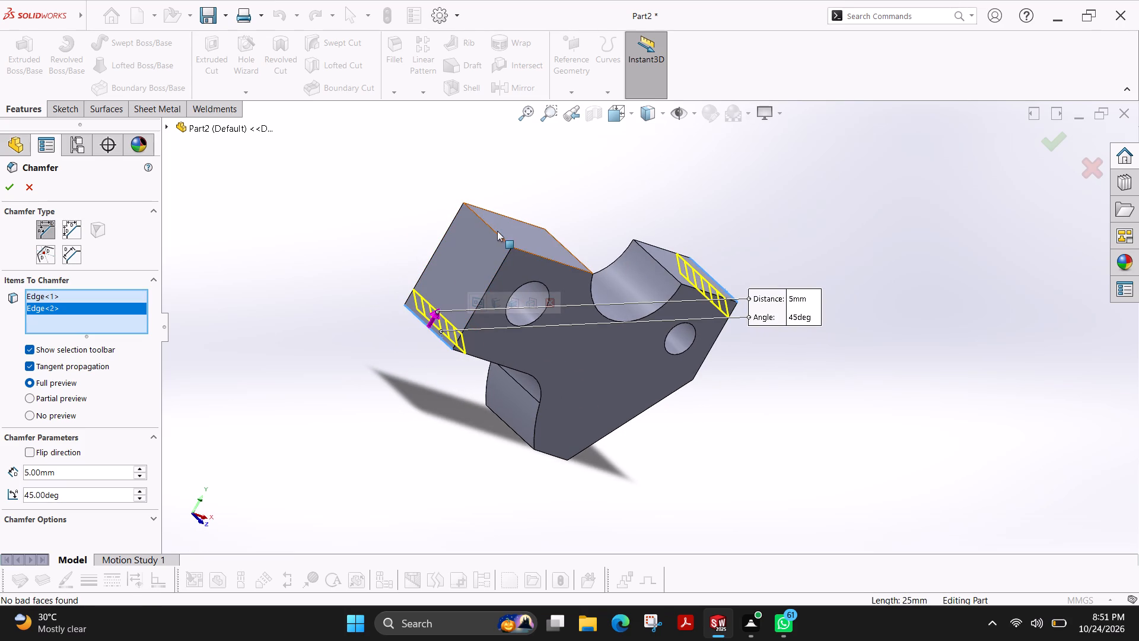
pyautogui.click(499, 236)
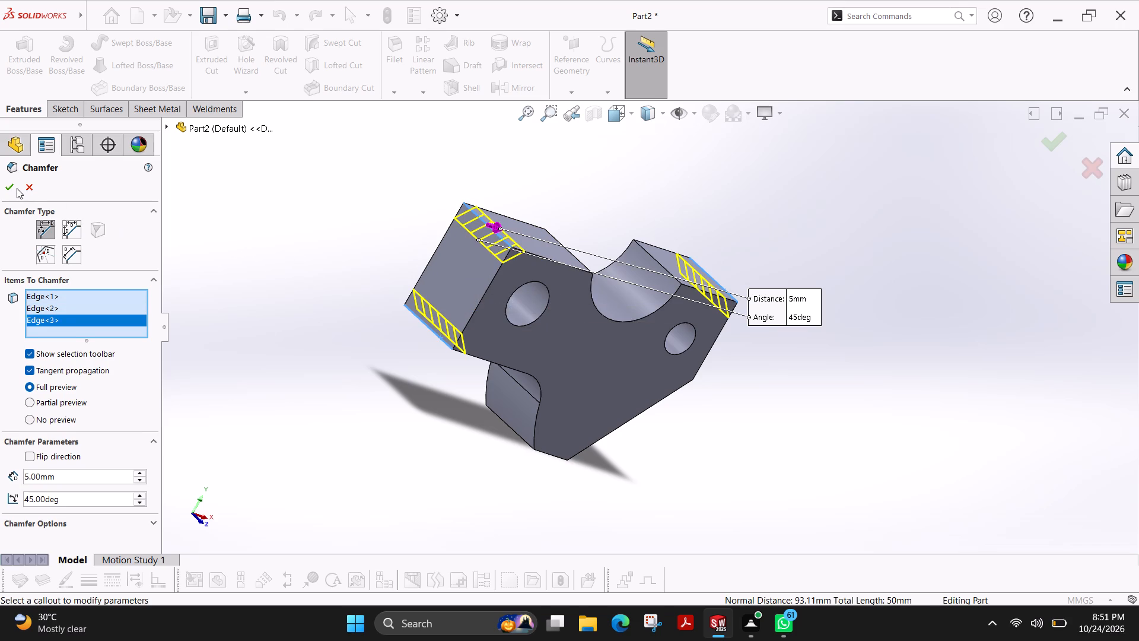
pyautogui.click(12, 188)
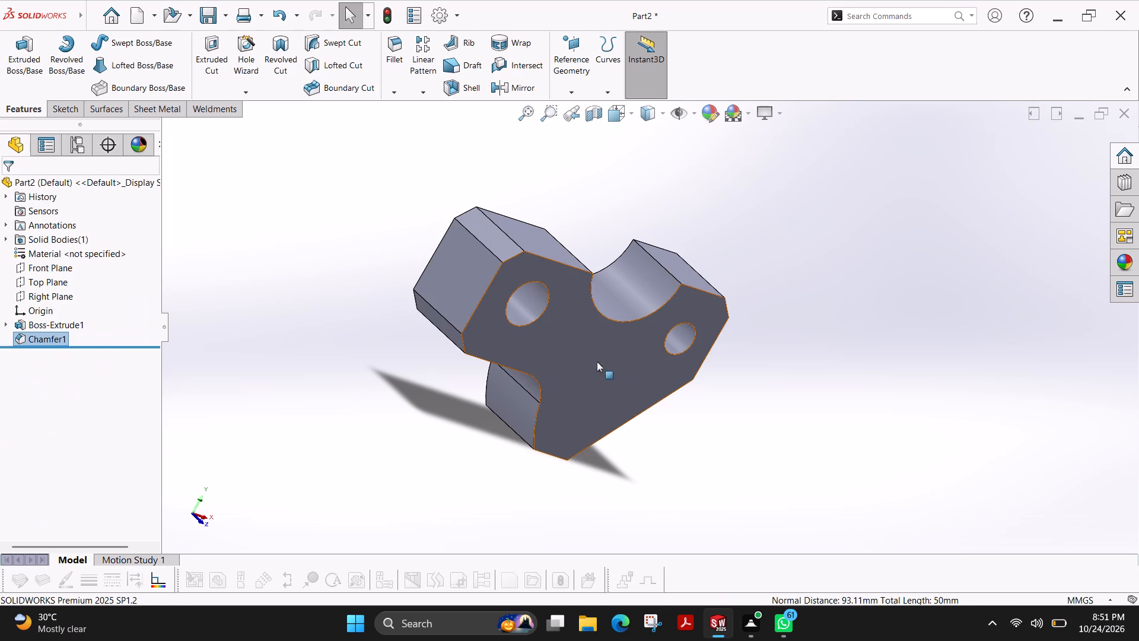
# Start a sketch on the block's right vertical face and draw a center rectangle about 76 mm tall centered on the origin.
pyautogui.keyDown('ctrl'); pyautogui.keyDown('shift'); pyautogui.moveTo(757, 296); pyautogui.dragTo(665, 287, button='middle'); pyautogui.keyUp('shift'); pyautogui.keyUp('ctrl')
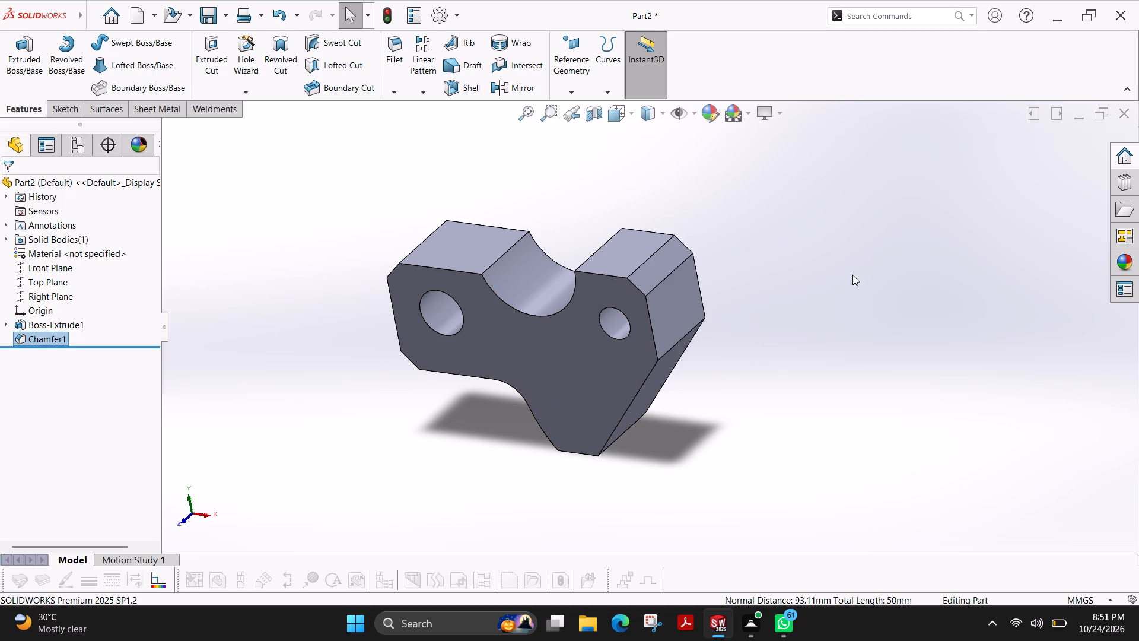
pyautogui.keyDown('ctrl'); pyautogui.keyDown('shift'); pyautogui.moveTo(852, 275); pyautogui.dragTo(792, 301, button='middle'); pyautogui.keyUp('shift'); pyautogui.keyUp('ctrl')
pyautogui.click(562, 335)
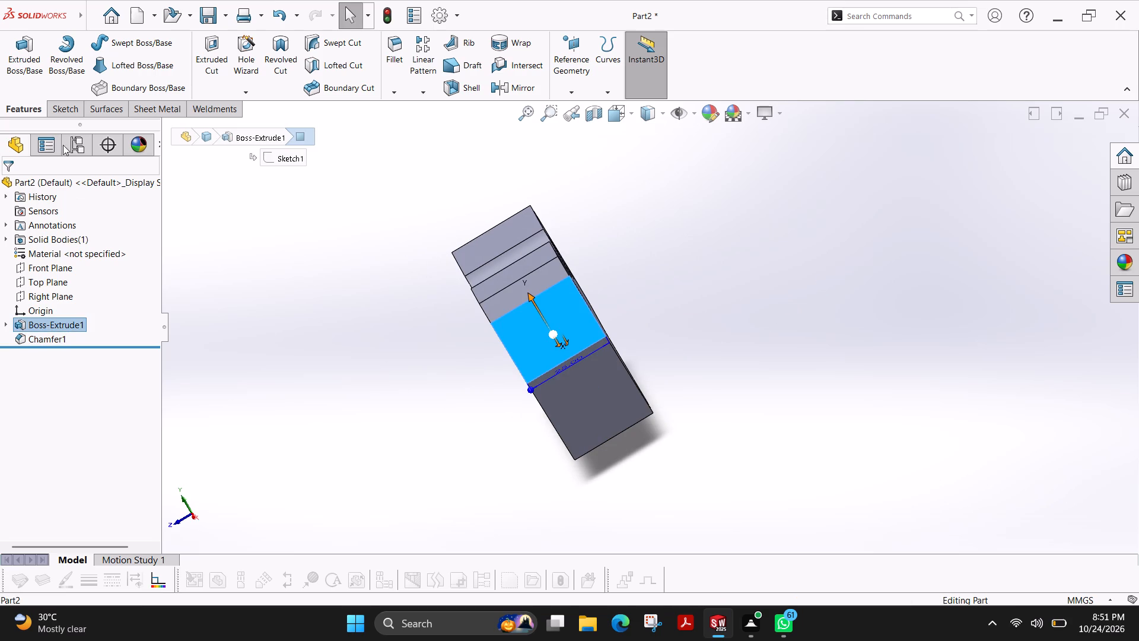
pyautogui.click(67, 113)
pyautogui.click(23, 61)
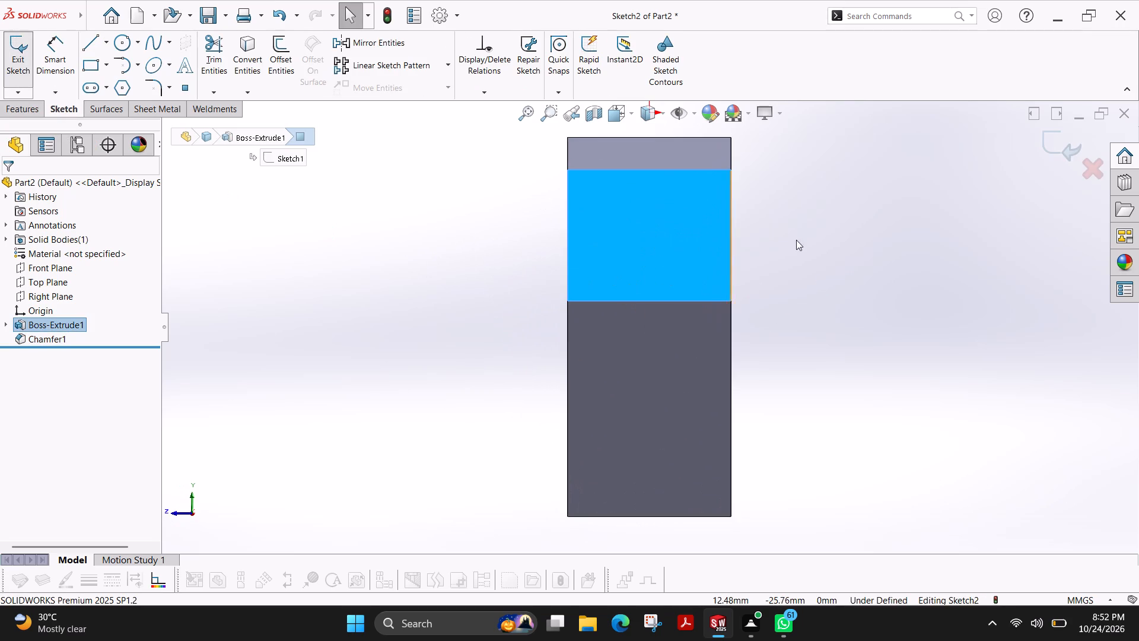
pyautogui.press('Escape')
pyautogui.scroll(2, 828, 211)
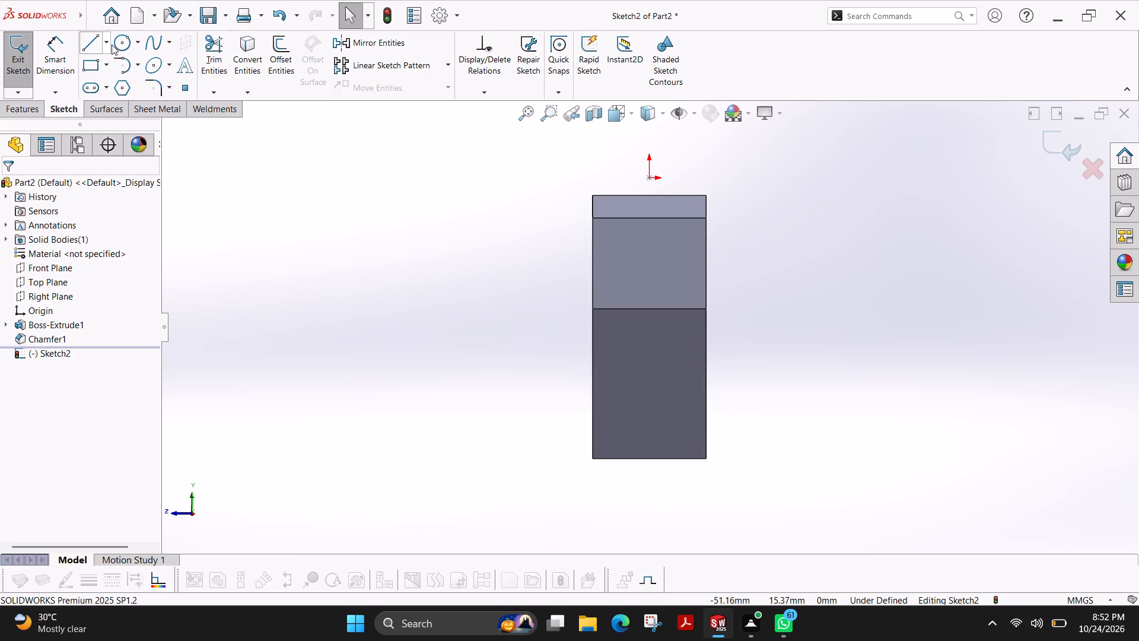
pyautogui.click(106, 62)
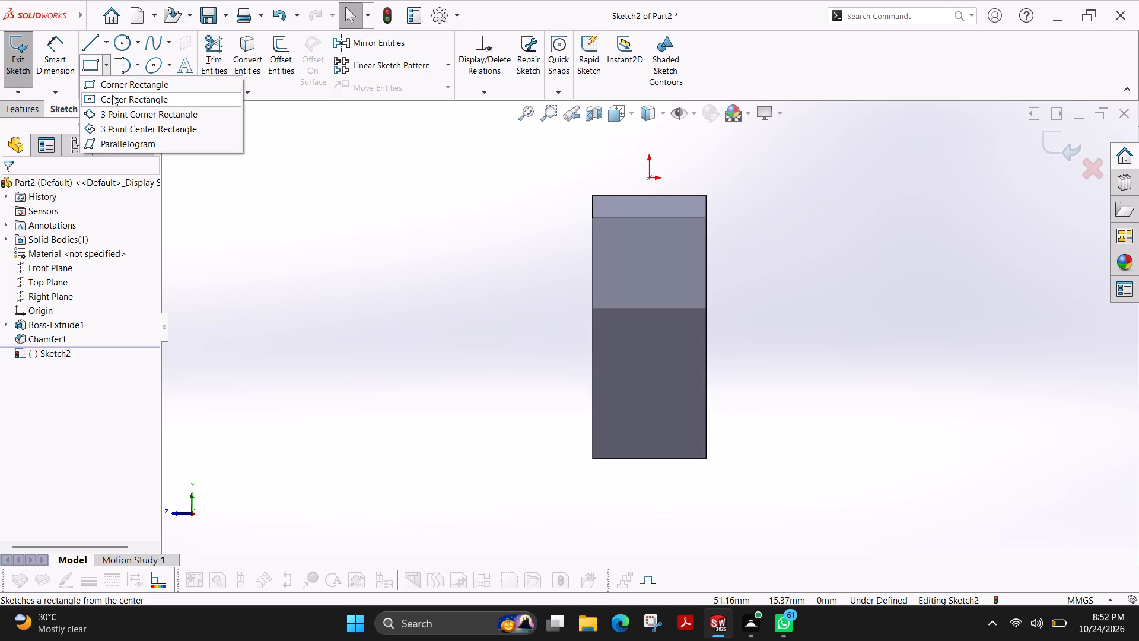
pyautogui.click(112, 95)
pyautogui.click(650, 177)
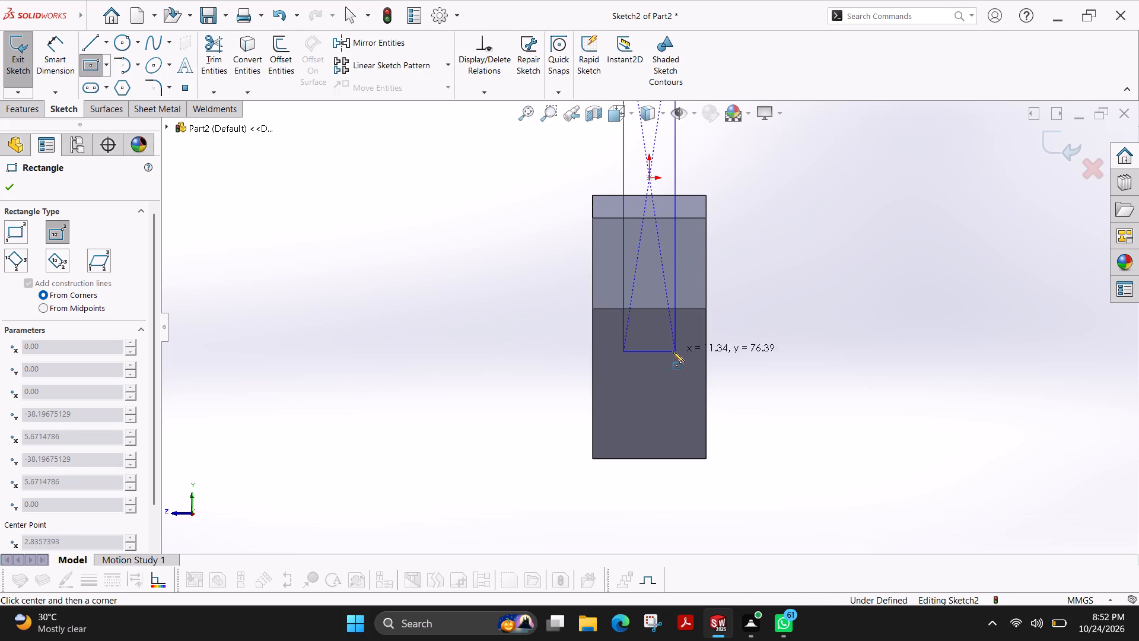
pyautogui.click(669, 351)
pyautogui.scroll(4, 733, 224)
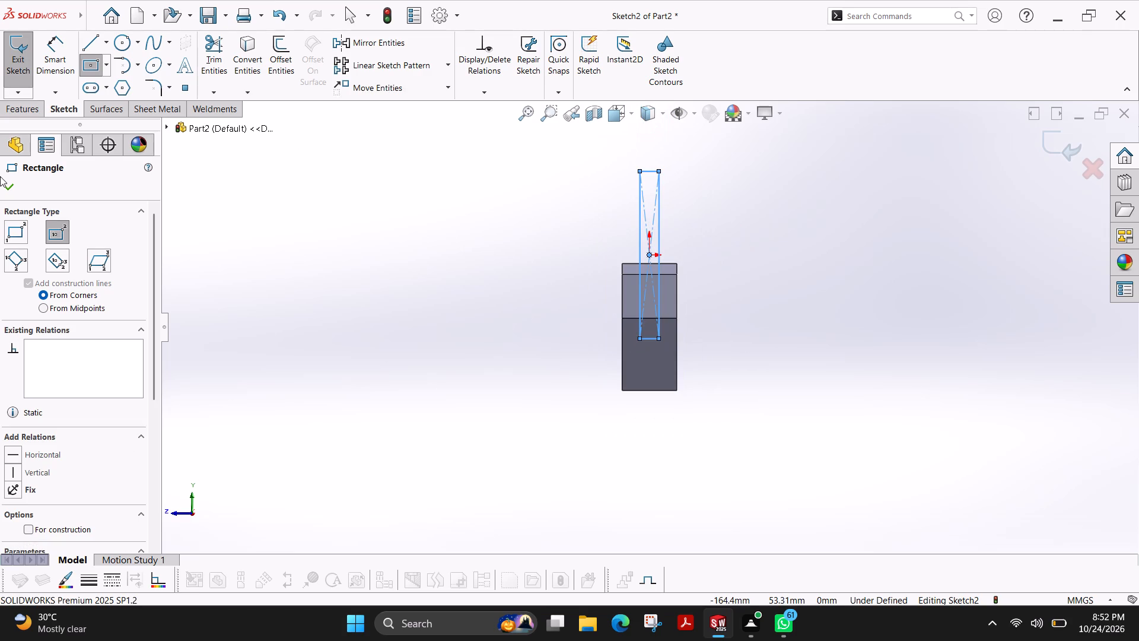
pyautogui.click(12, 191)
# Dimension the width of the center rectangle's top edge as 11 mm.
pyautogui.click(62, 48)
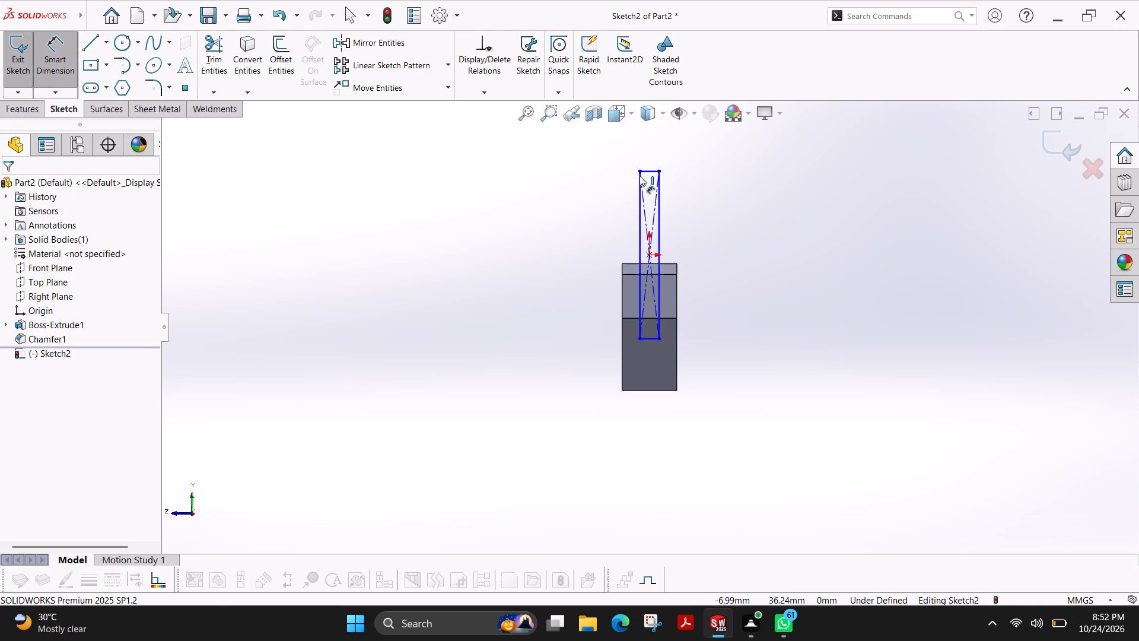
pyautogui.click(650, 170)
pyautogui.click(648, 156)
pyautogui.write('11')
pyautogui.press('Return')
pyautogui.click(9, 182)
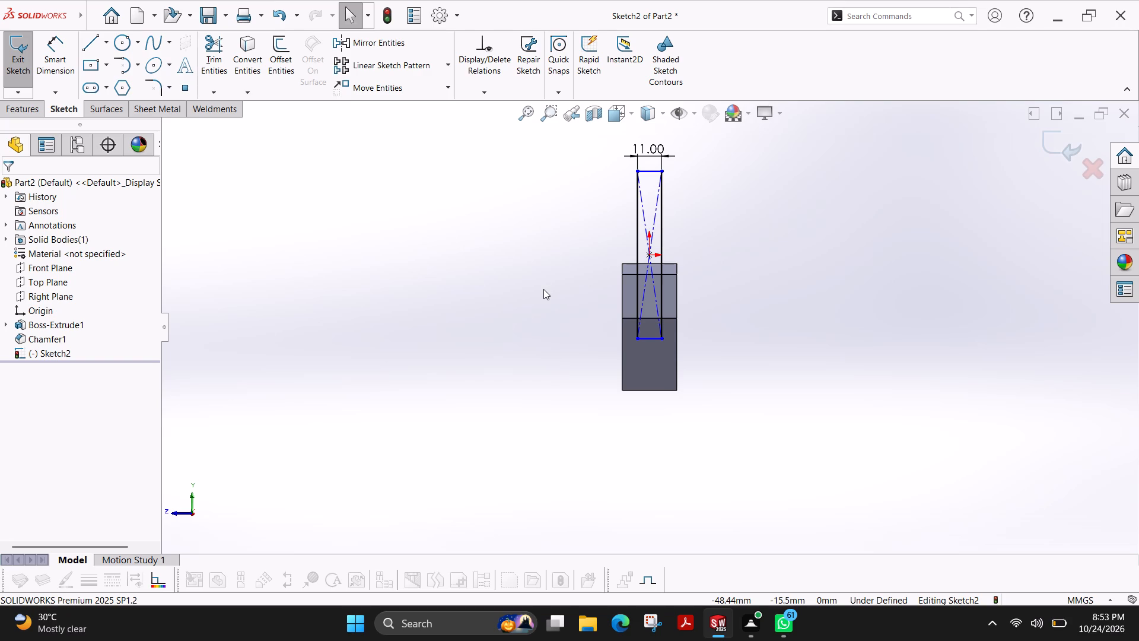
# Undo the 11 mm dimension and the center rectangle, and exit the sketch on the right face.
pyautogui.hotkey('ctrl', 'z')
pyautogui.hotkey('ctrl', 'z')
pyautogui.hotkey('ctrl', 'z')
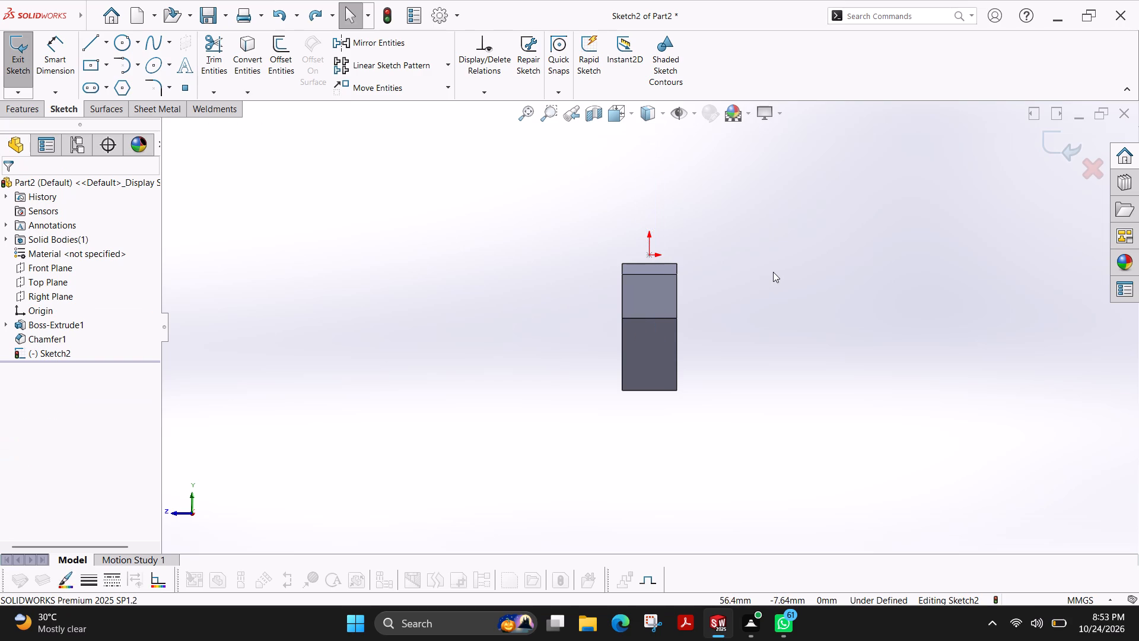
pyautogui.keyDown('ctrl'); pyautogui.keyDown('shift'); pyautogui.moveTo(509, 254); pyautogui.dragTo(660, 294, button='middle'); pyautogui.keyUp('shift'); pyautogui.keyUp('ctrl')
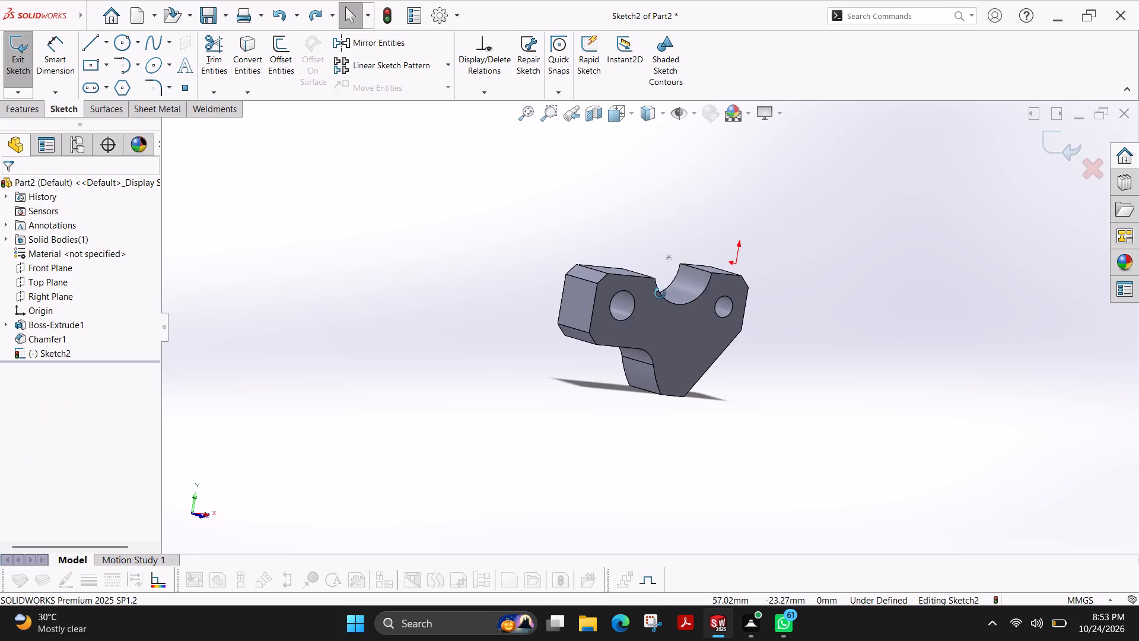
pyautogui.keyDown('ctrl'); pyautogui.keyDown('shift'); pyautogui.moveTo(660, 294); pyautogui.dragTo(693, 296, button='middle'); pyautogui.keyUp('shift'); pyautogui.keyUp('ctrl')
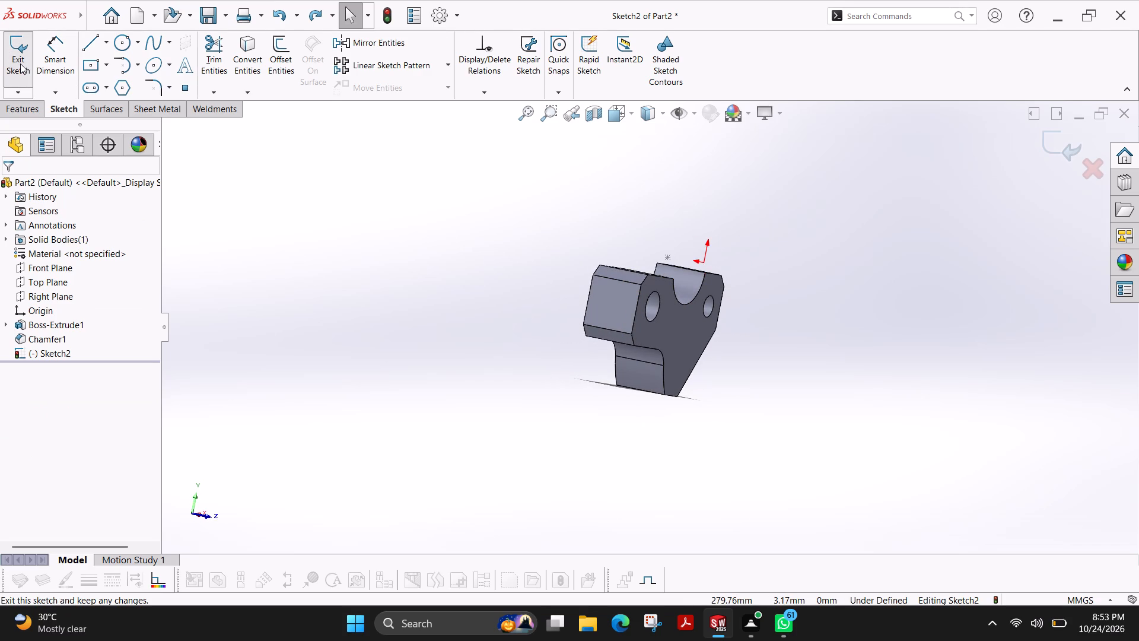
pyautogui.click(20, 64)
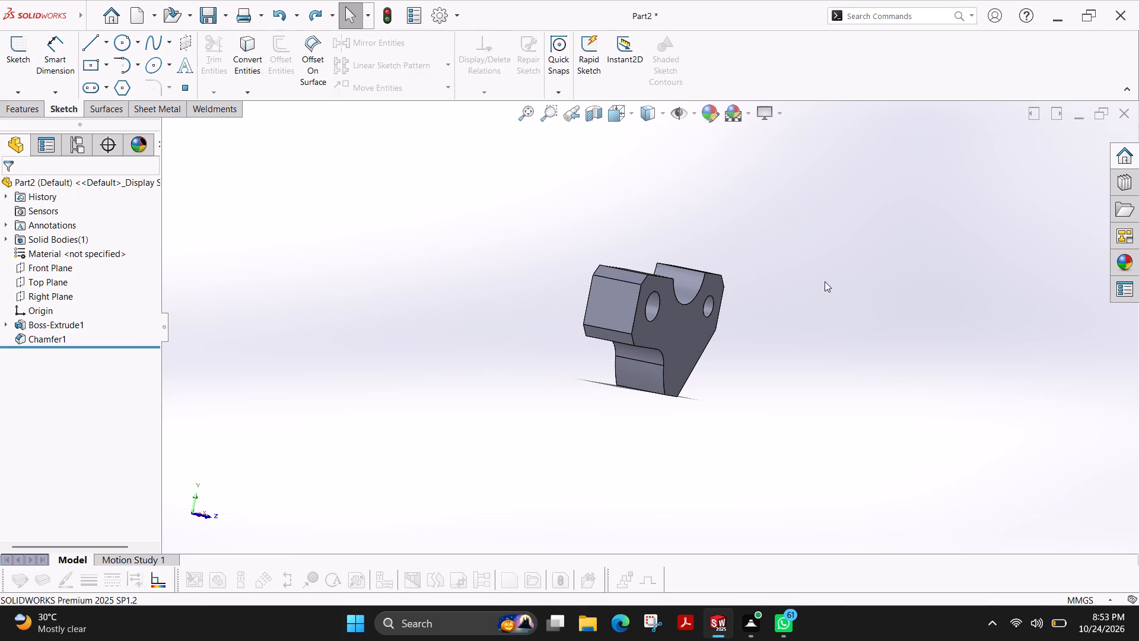
# Start a sketch on the block's front face and draw crossing horizontal (about 9 mm) and vertical (about 12 mm) lines over the top-left chamfer.
pyautogui.keyDown('ctrl'); pyautogui.keyDown('shift'); pyautogui.moveTo(825, 281); pyautogui.dragTo(750, 264, button='middle'); pyautogui.keyUp('shift'); pyautogui.keyUp('ctrl')
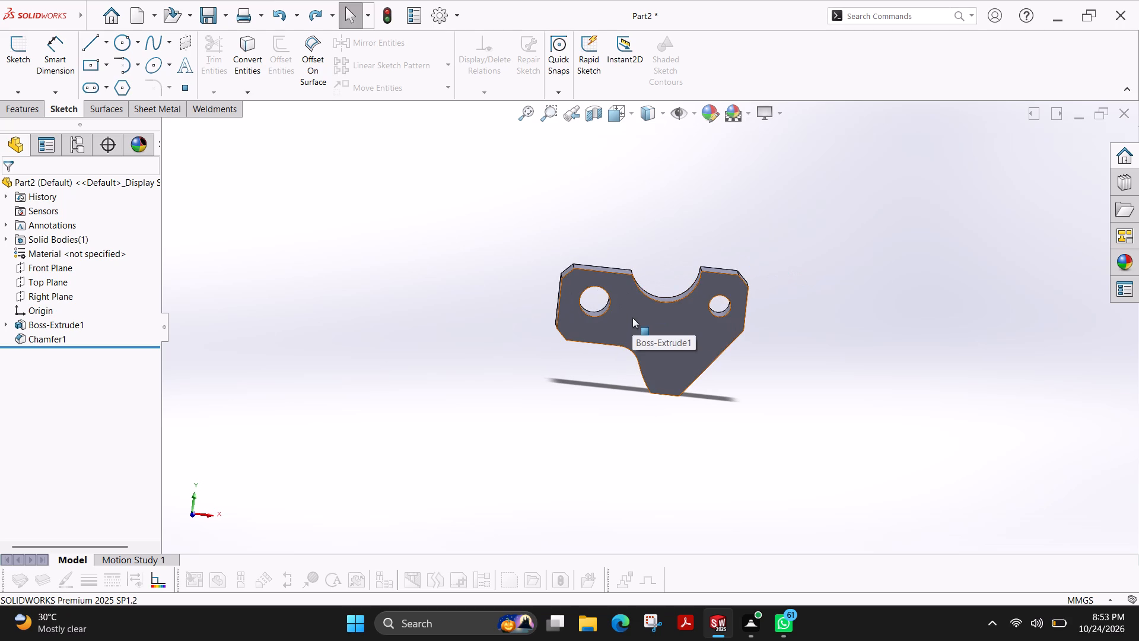
pyautogui.click(632, 318)
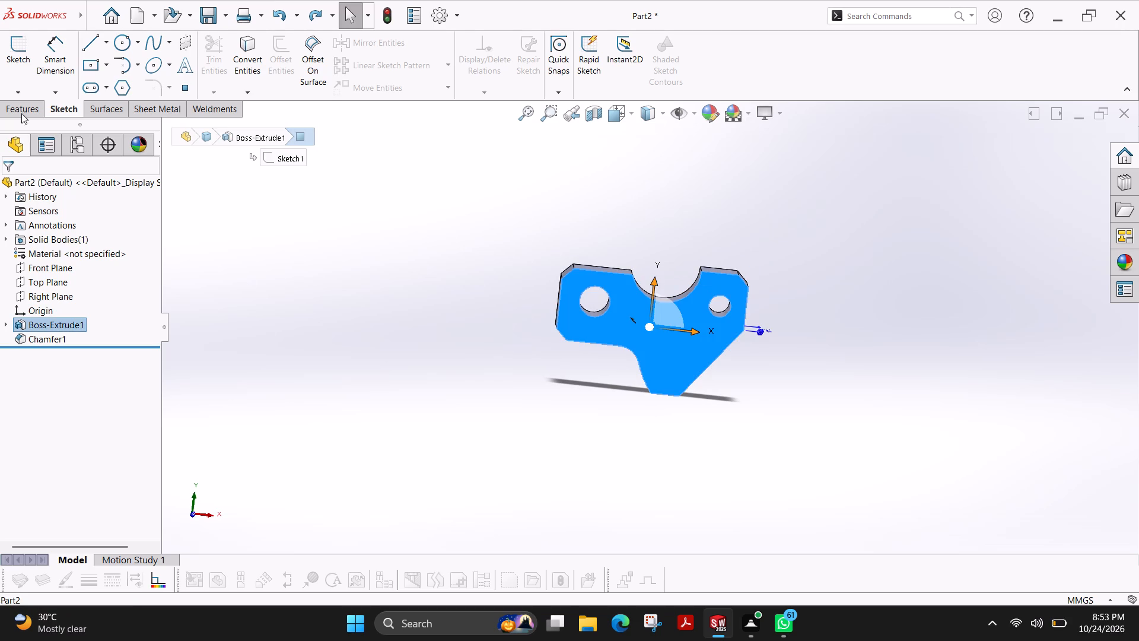
pyautogui.click(17, 72)
pyautogui.press('Escape')
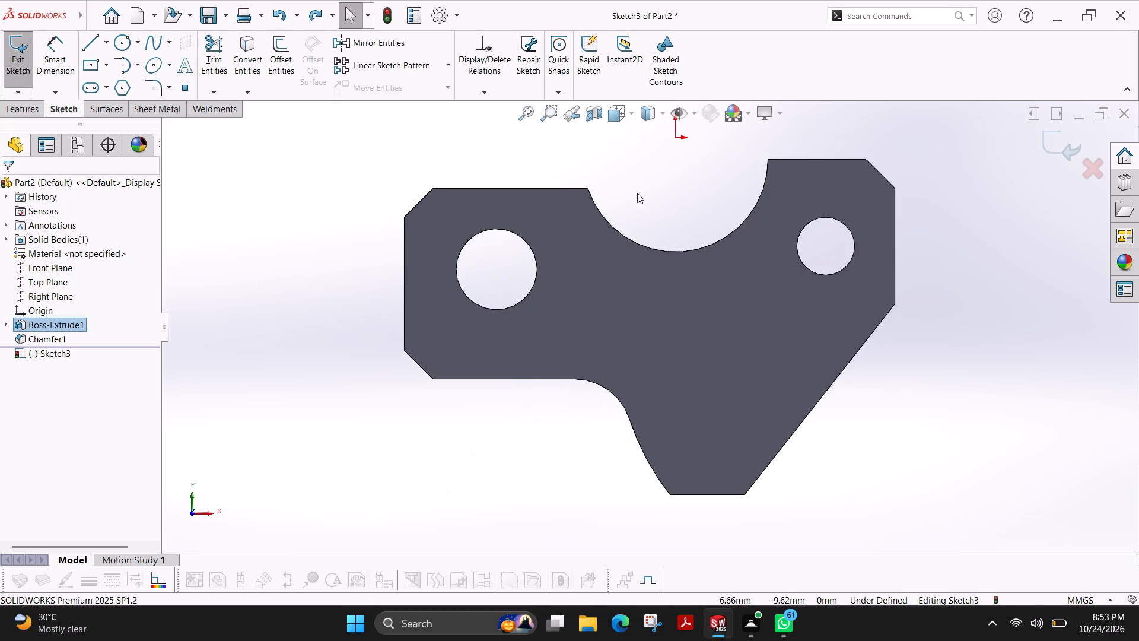
pyautogui.scroll(-1, 637, 193)
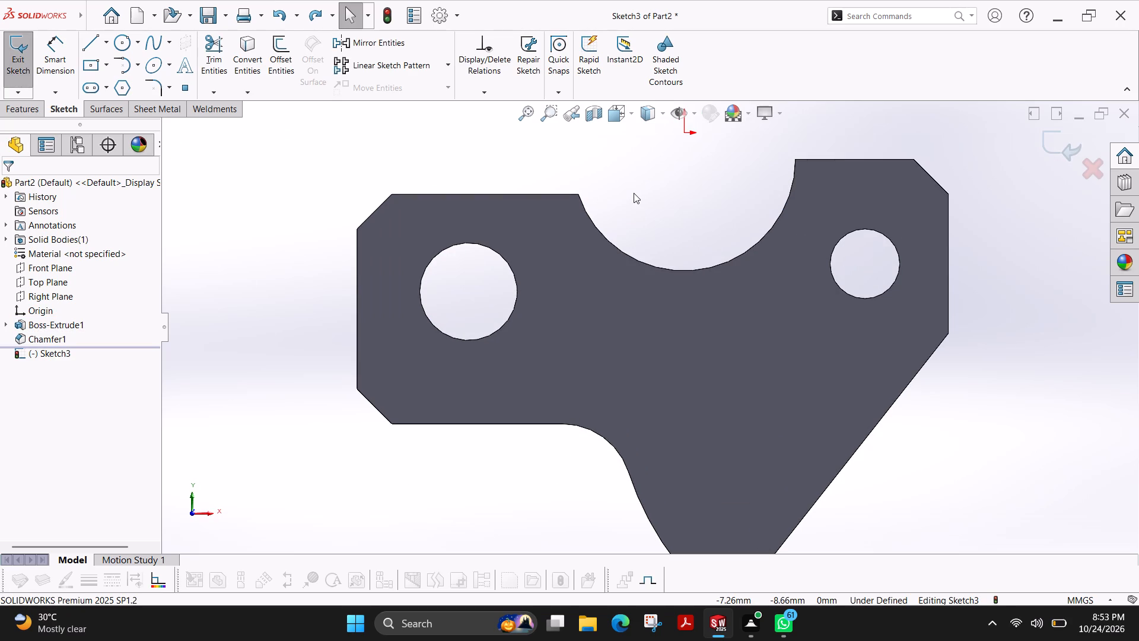
pyautogui.click(108, 71)
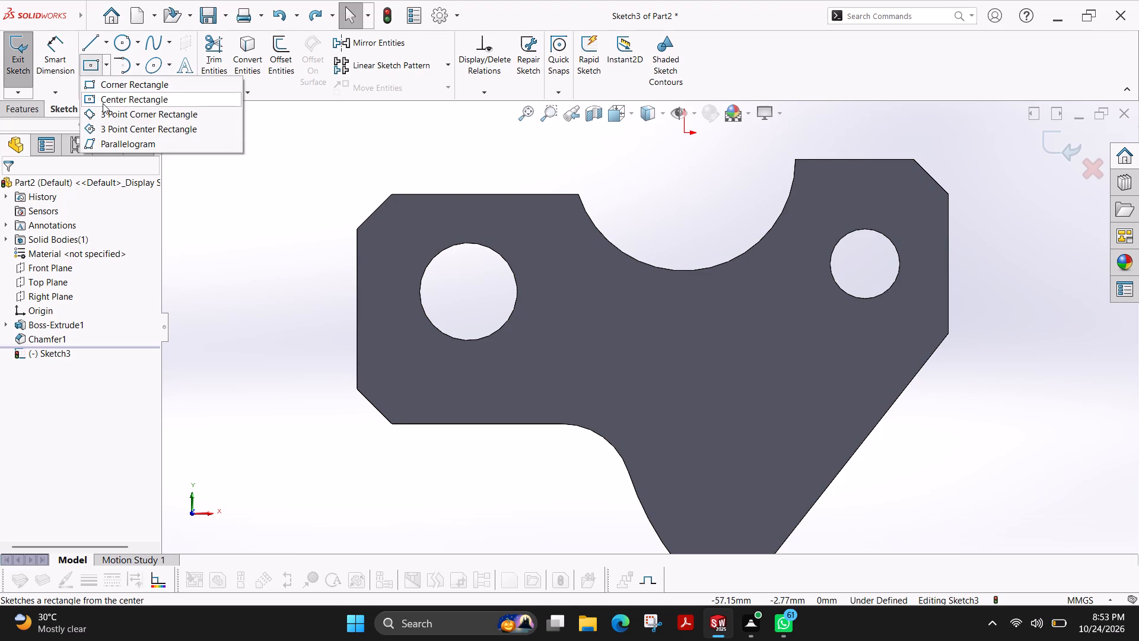
pyautogui.click(105, 86)
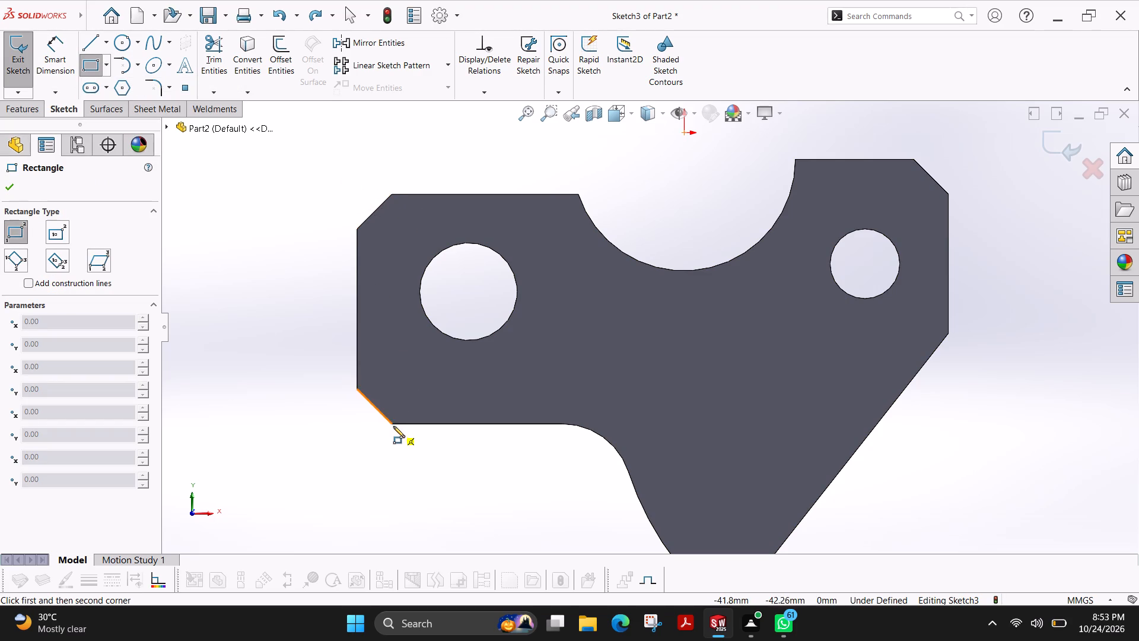
pyautogui.click(93, 47)
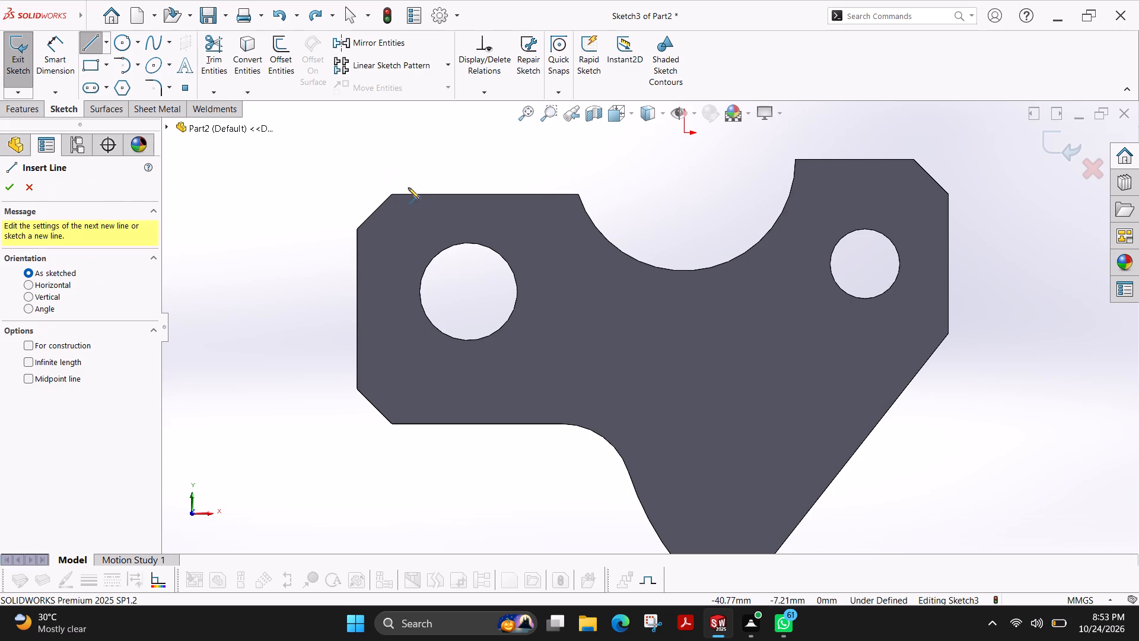
pyautogui.click(390, 195)
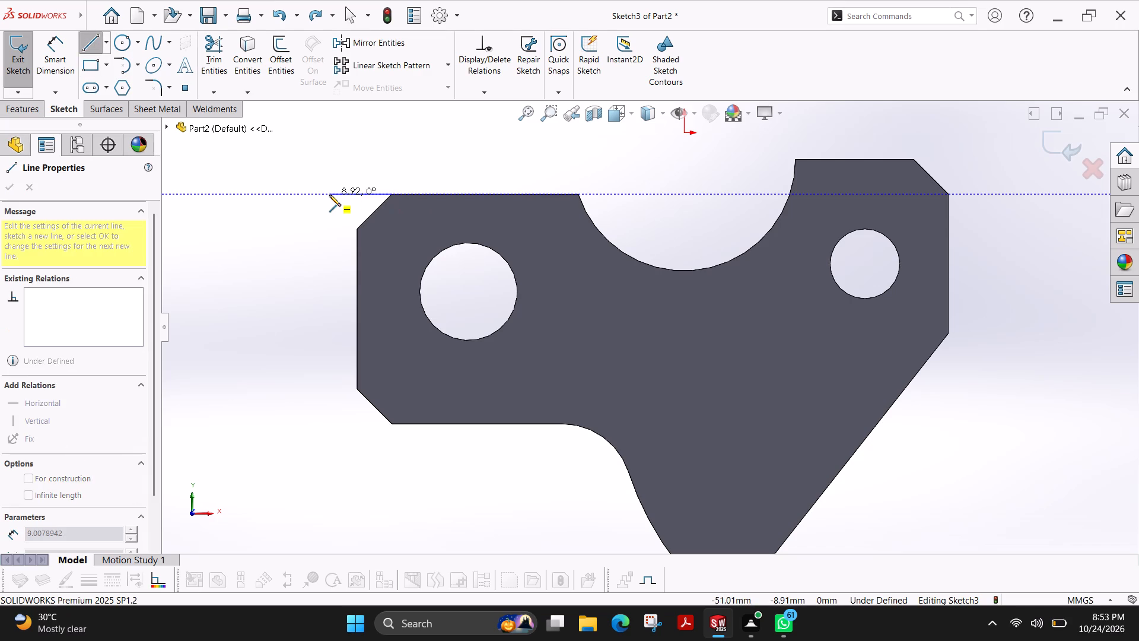
pyautogui.click(329, 195)
pyautogui.press('Escape')
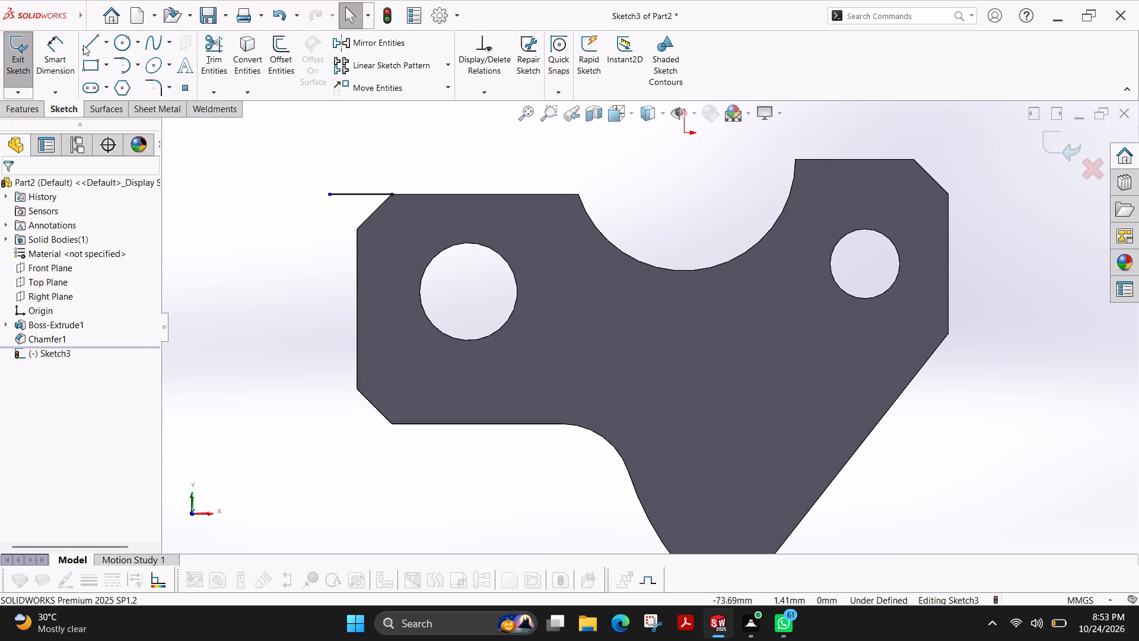
pyautogui.click(84, 45)
pyautogui.click(357, 254)
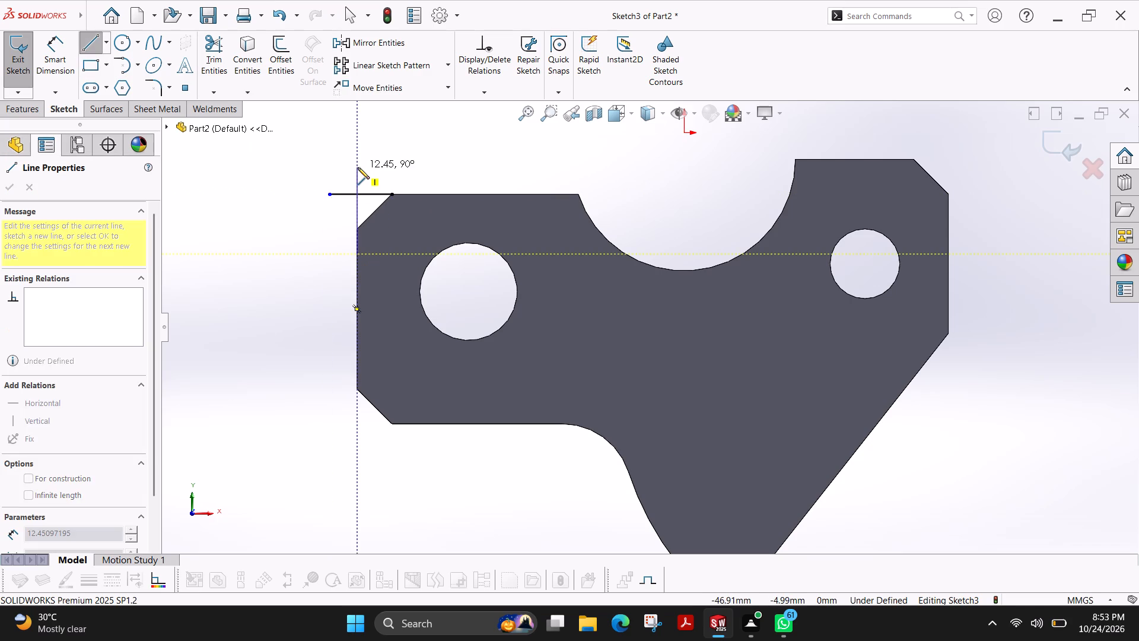
pyautogui.click(357, 167)
pyautogui.press('Escape')
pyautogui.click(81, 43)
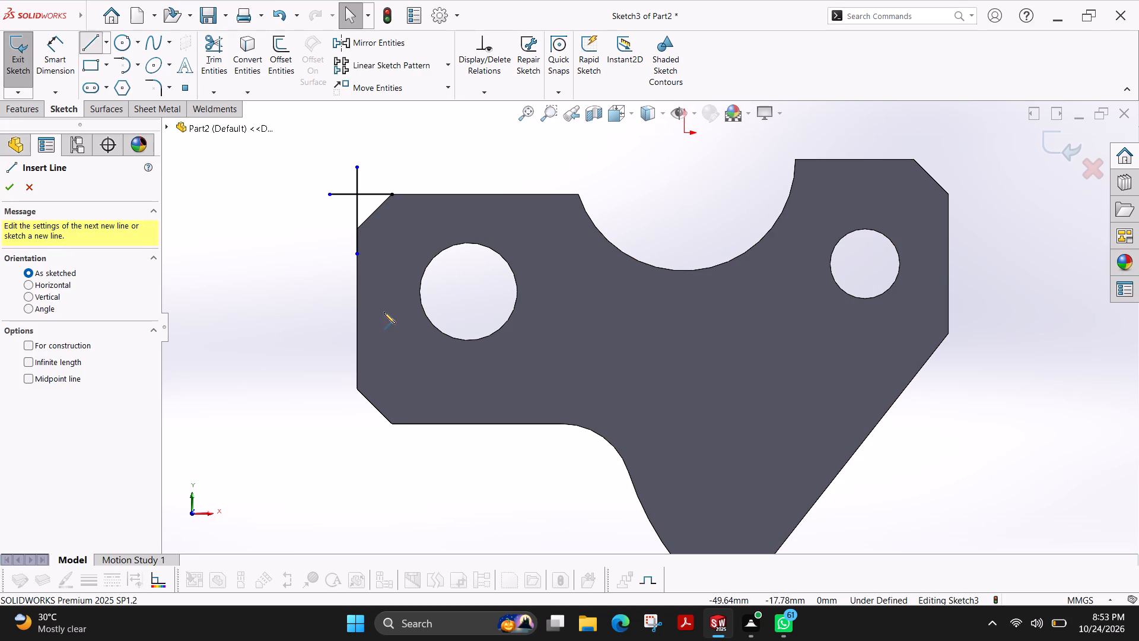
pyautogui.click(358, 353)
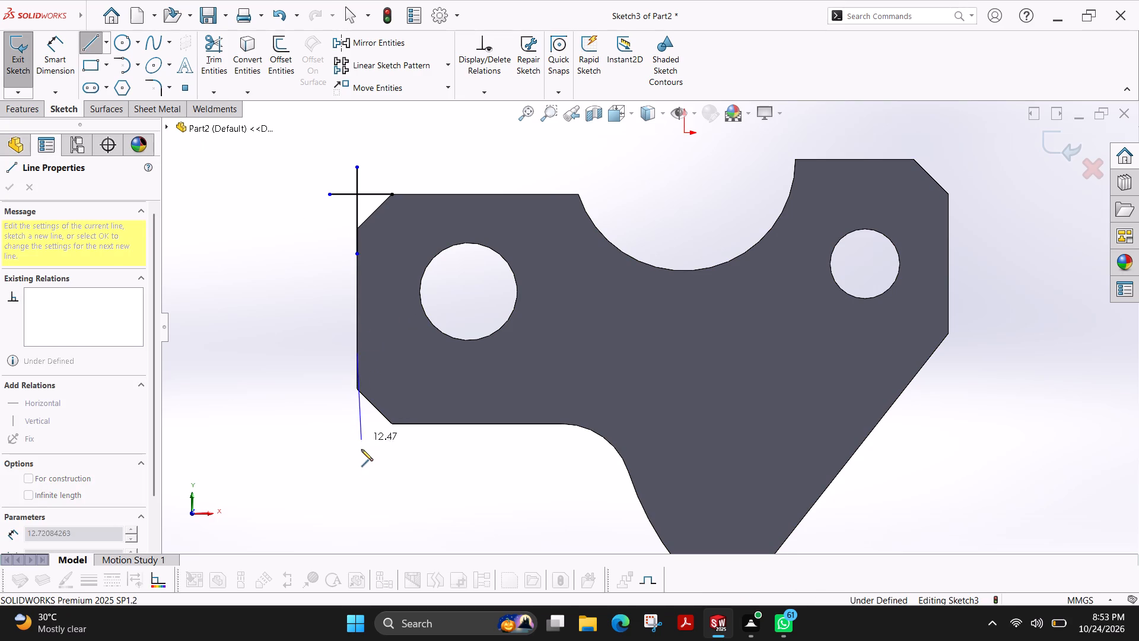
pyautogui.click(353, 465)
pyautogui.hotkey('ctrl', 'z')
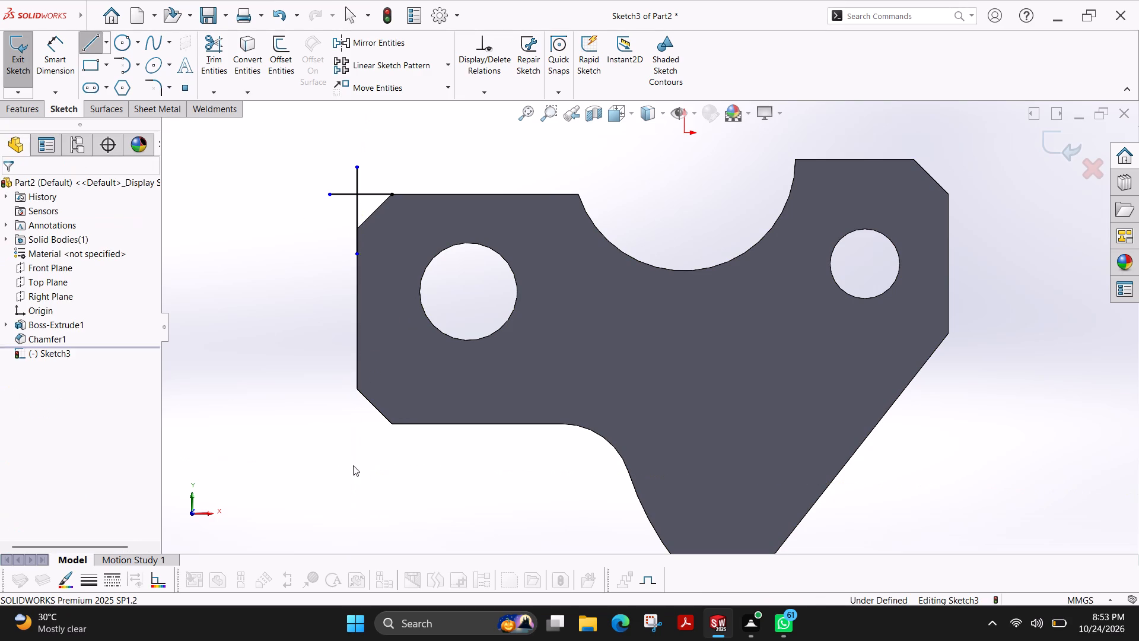
# Draw a vertical line down from the left edge and a horizontal line out from the lower edge, crossing beyond the bottom-left chamfer.
pyautogui.press('l')
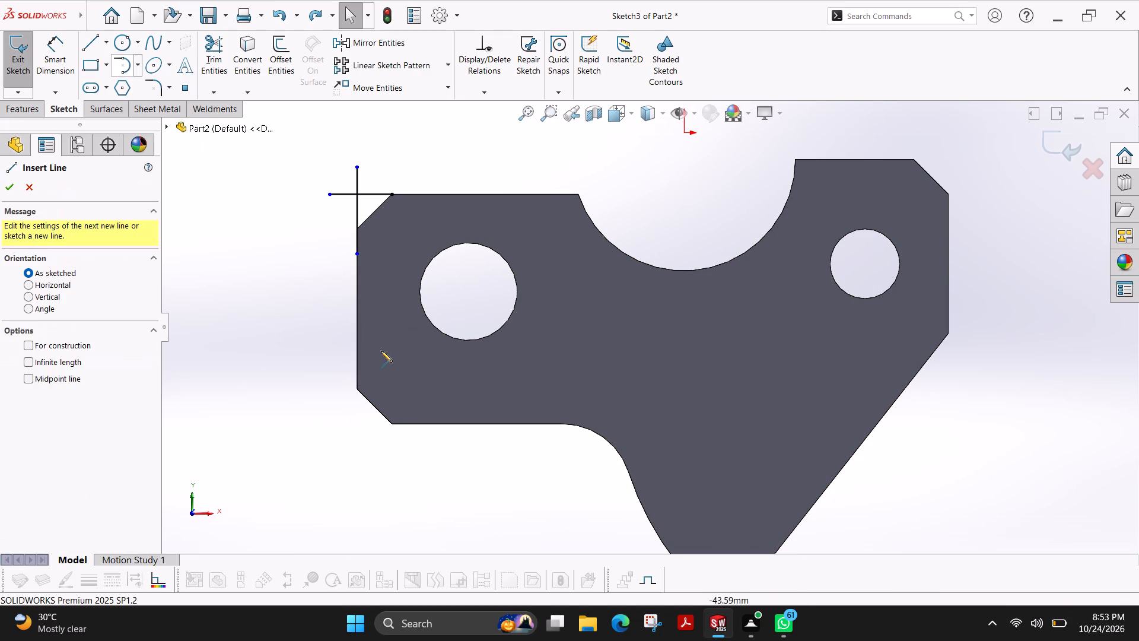
pyautogui.click(358, 367)
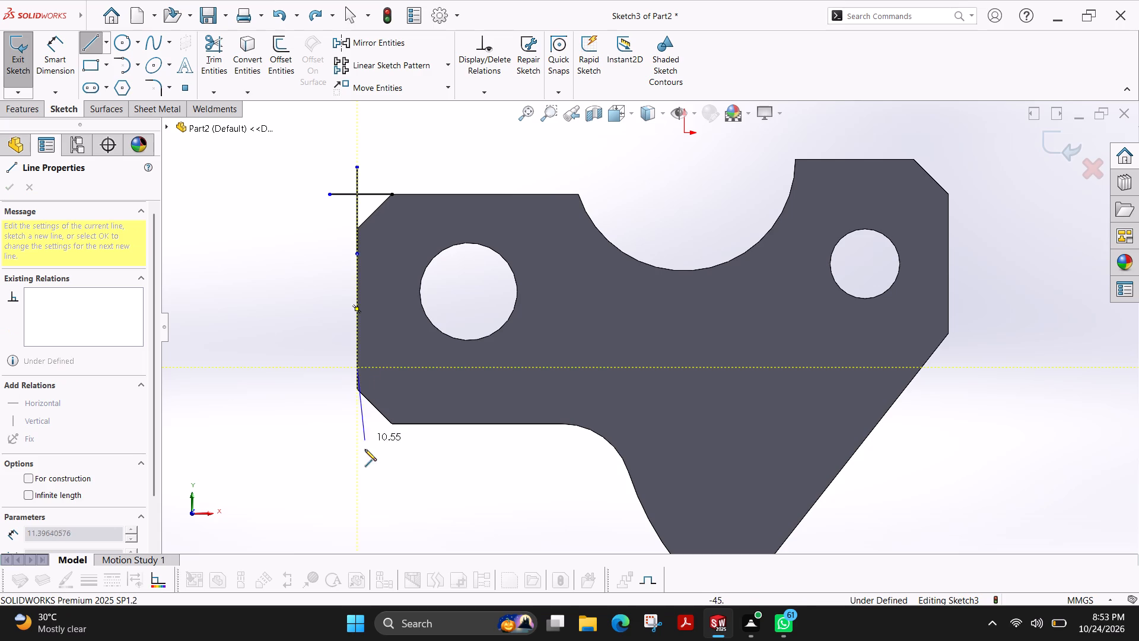
pyautogui.click(355, 458)
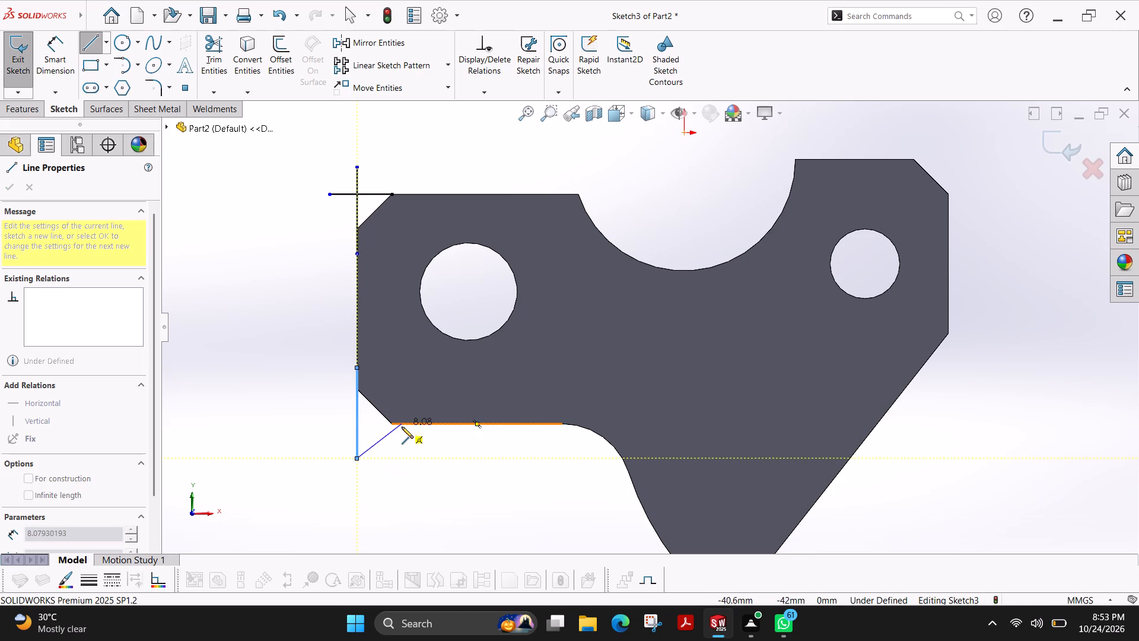
pyautogui.press('Escape')
pyautogui.press('l')
pyautogui.click(397, 423)
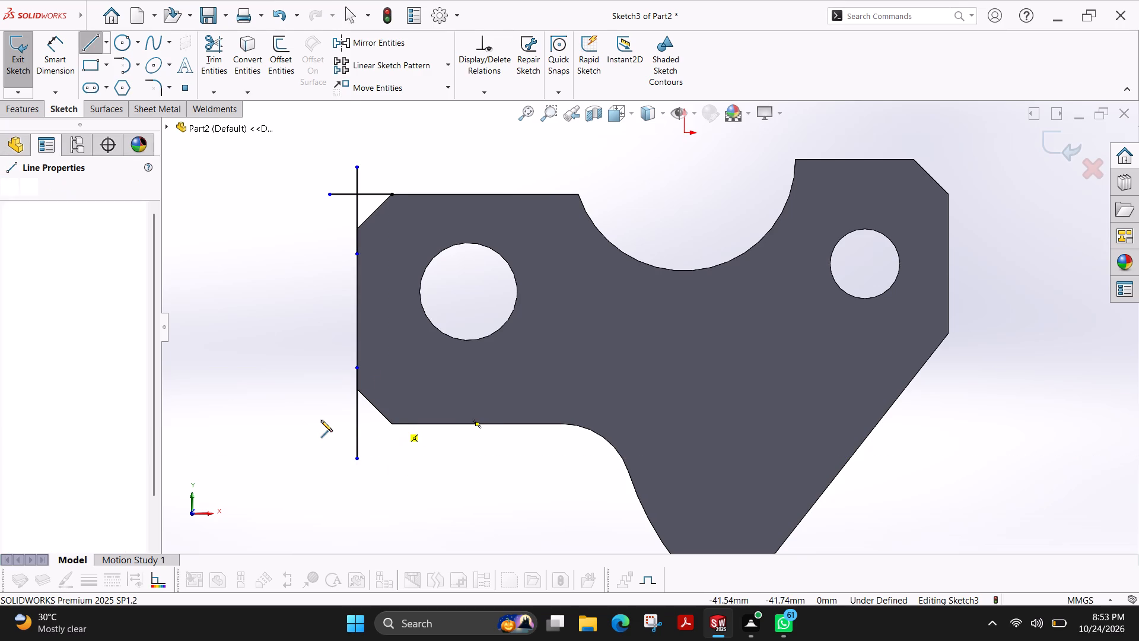
pyautogui.click(316, 423)
pyautogui.press('Escape')
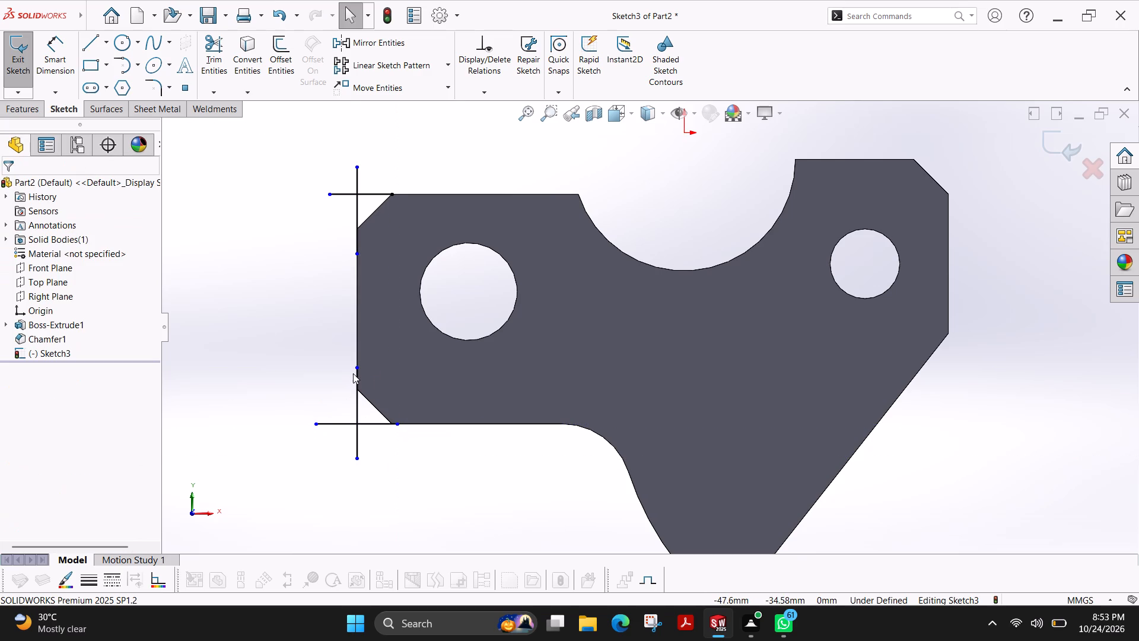
# Power-trim the overhanging line ends outside the left corners, leaving square corners at the top-left and bottom-left chamfers.
pyautogui.click(87, 63)
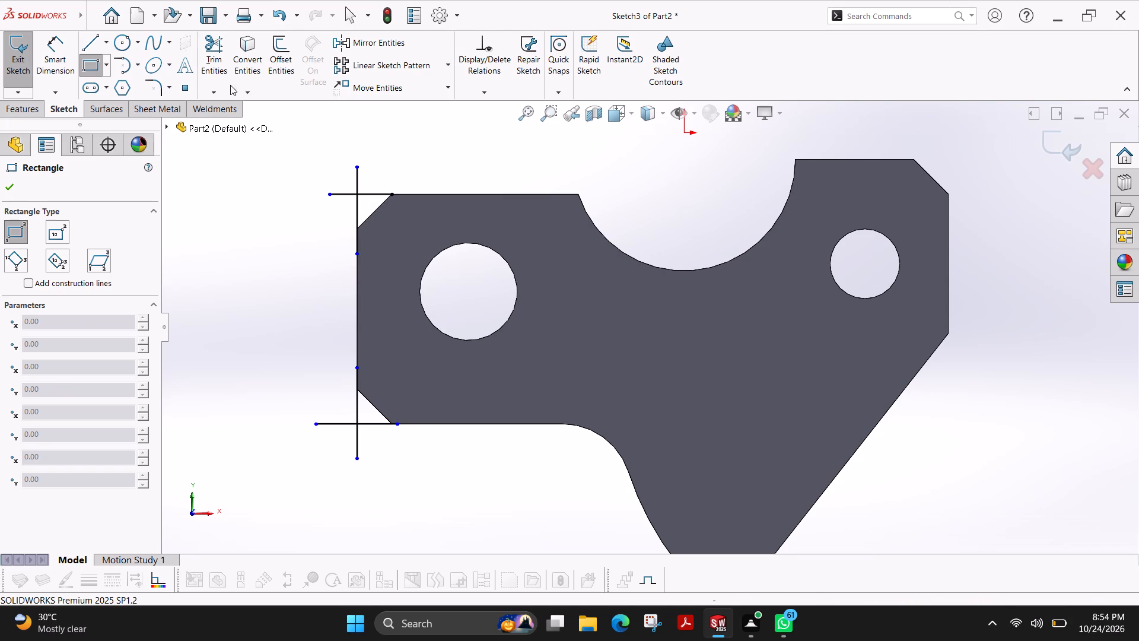
pyautogui.click(215, 64)
pyautogui.moveTo(421, 166); pyautogui.dragTo(341, 191)
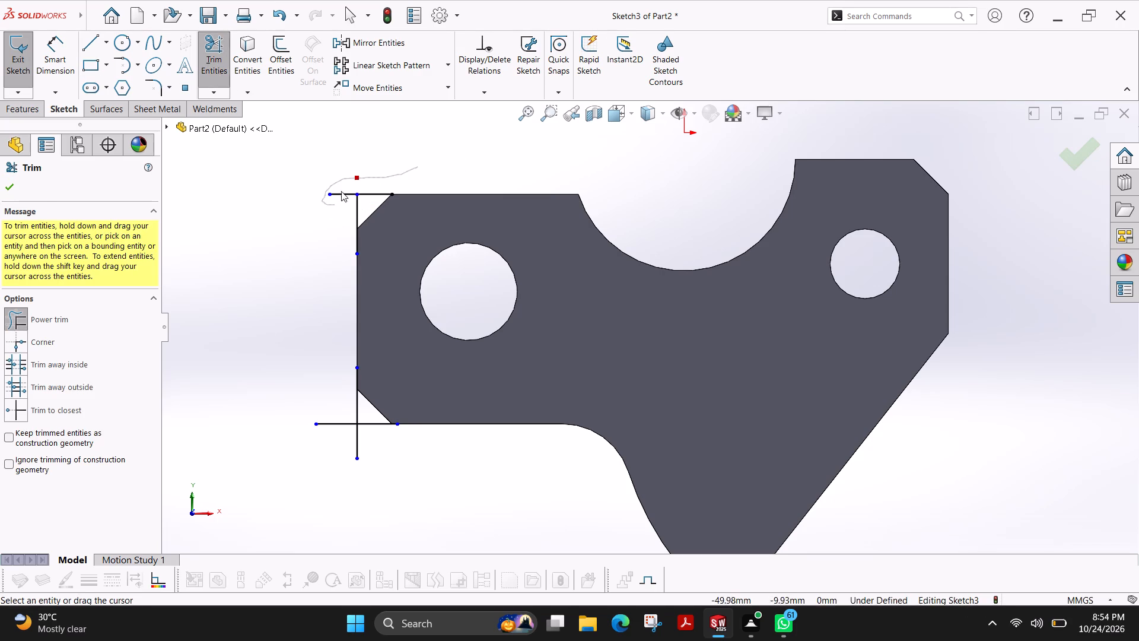
pyautogui.moveTo(341, 191); pyautogui.dragTo(345, 180)
pyautogui.moveTo(334, 213); pyautogui.dragTo(326, 231)
pyautogui.moveTo(313, 364); pyautogui.dragTo(370, 461)
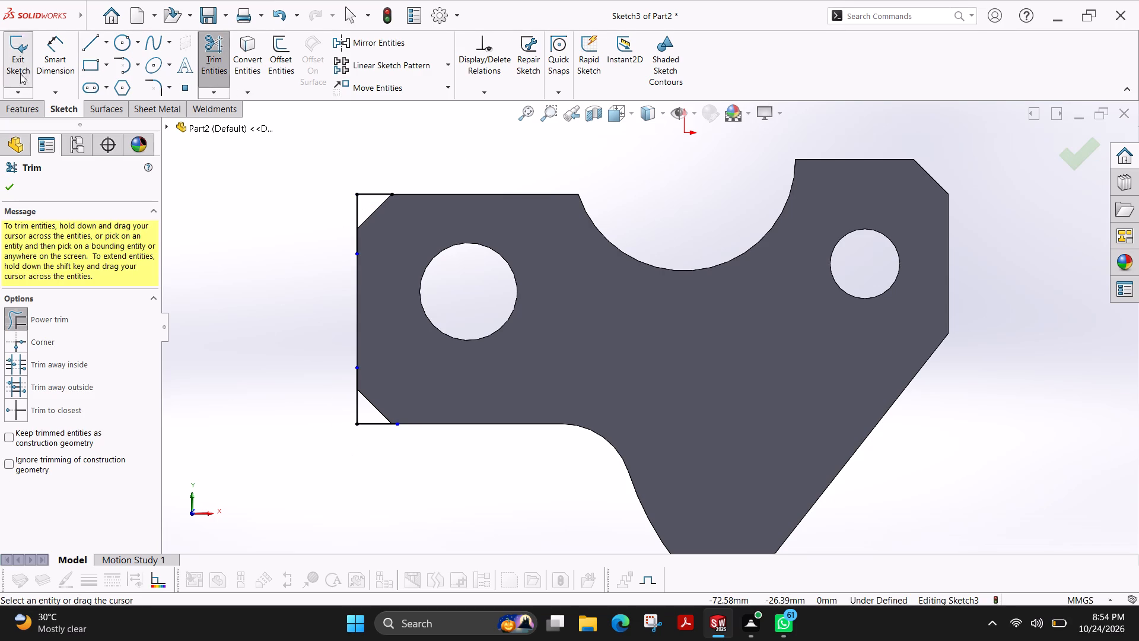
# Draw a corner rectangle about 28 mm by 33 mm over the left arm, starting at the squared top-left corner.
pyautogui.click(94, 66)
pyautogui.click(358, 195)
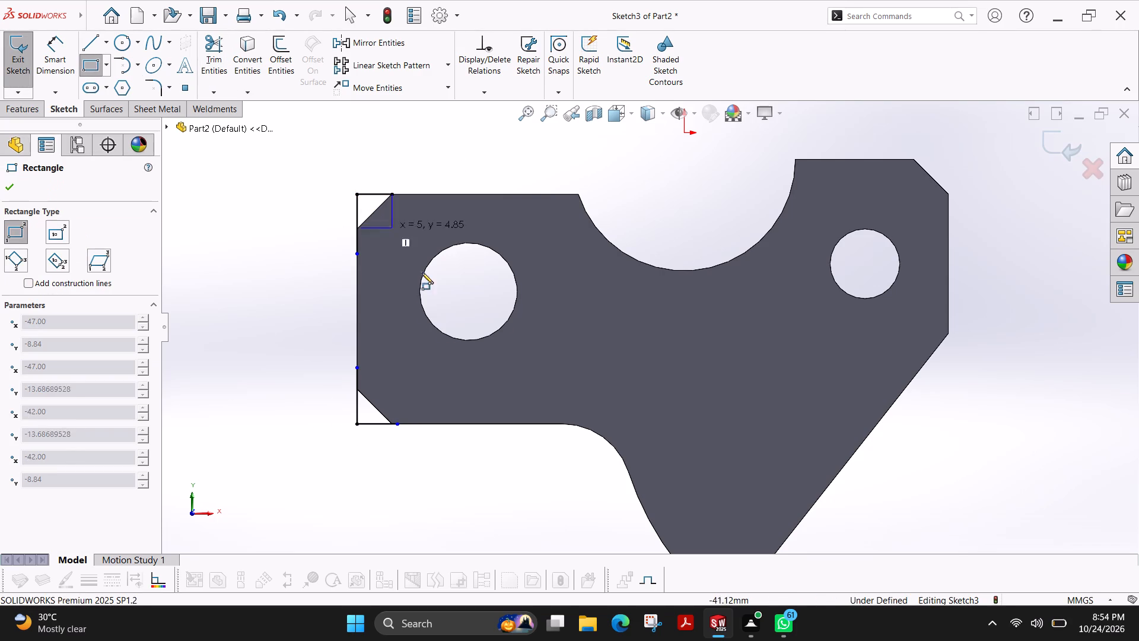
pyautogui.click(554, 424)
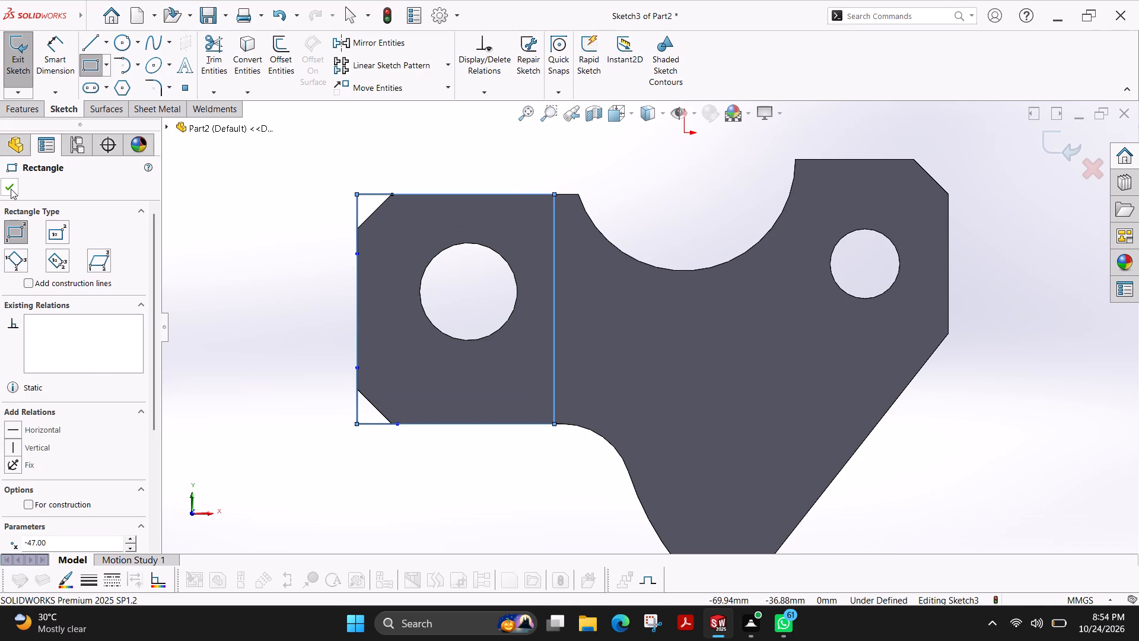
pyautogui.click(11, 189)
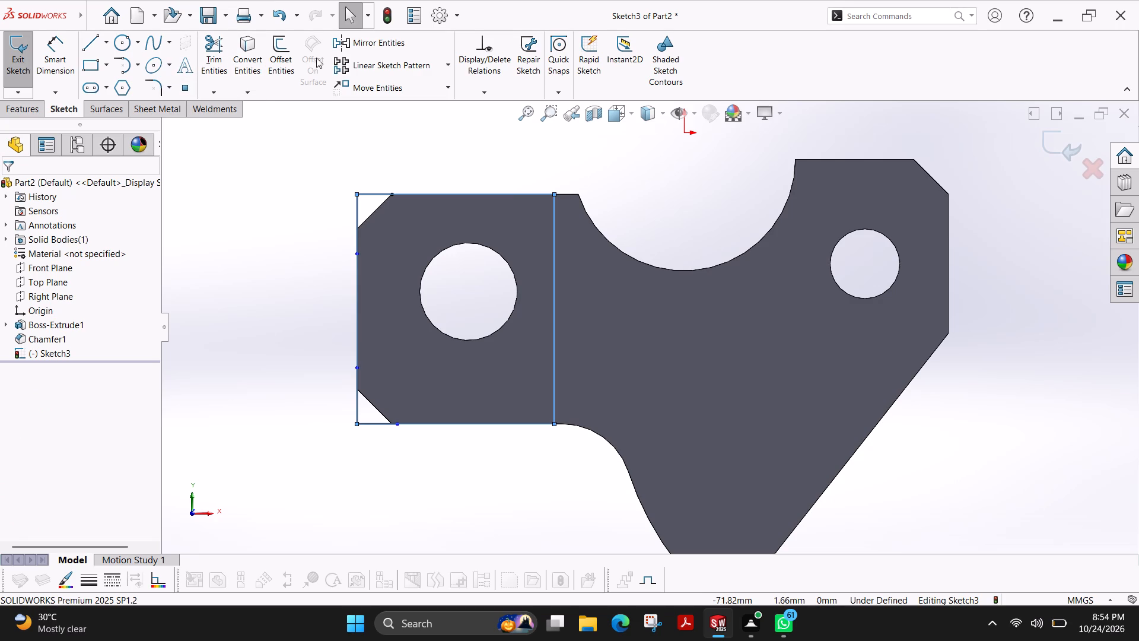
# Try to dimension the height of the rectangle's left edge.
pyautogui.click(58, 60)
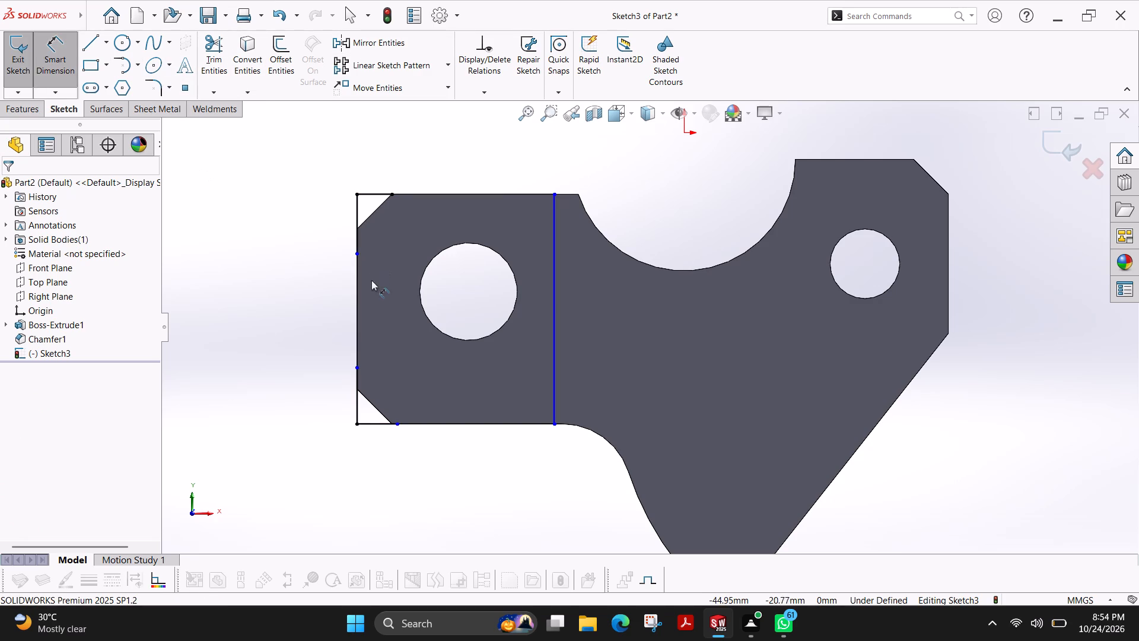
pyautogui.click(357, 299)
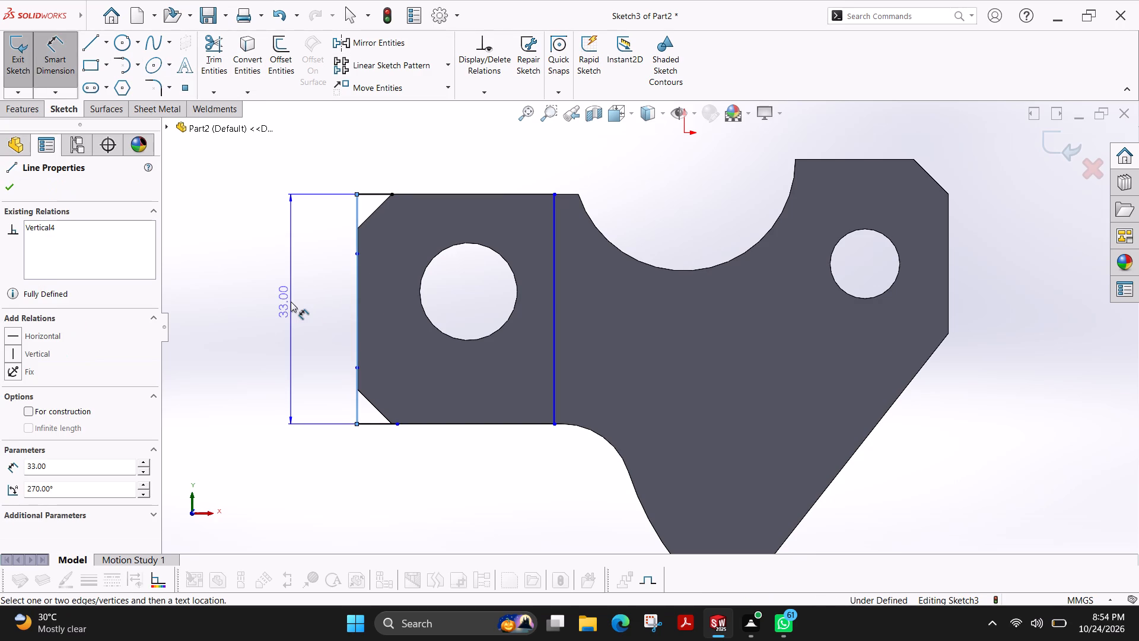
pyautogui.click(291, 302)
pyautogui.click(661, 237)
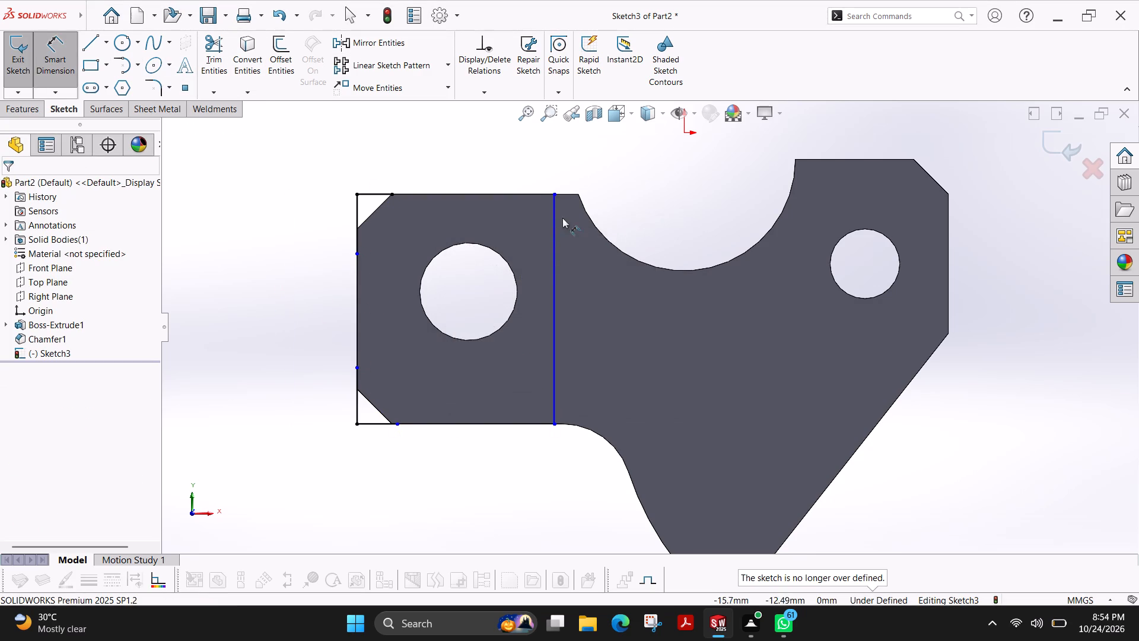
# Dimension the rectangle's top edge and set its width to 27 mm.
pyautogui.click(508, 193)
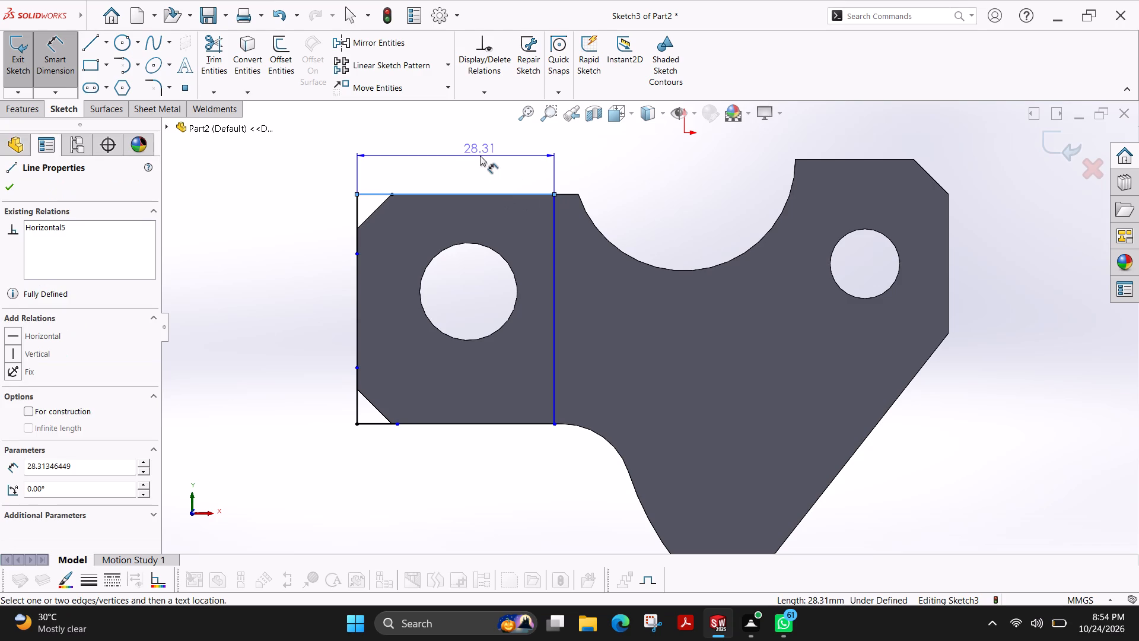
pyautogui.click(480, 156)
pyautogui.write('27')
pyautogui.press('Return')
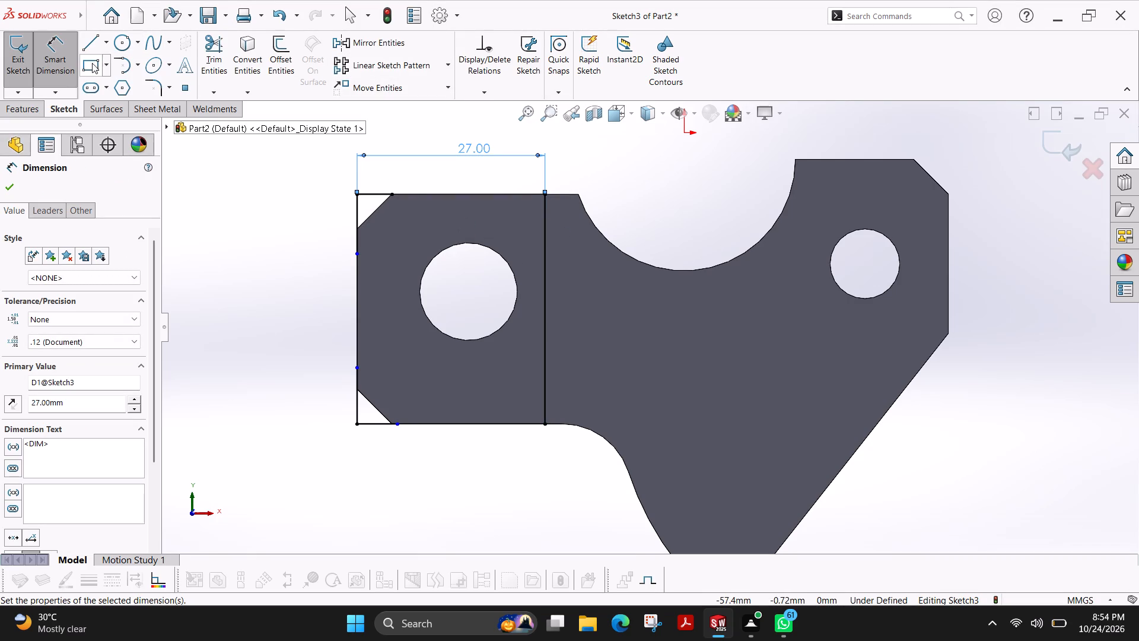
# Power-trim the overlapping lines along the rectangle's top edge and redraw that edge as one horizontal line between the vertical sides.
pyautogui.click(204, 61)
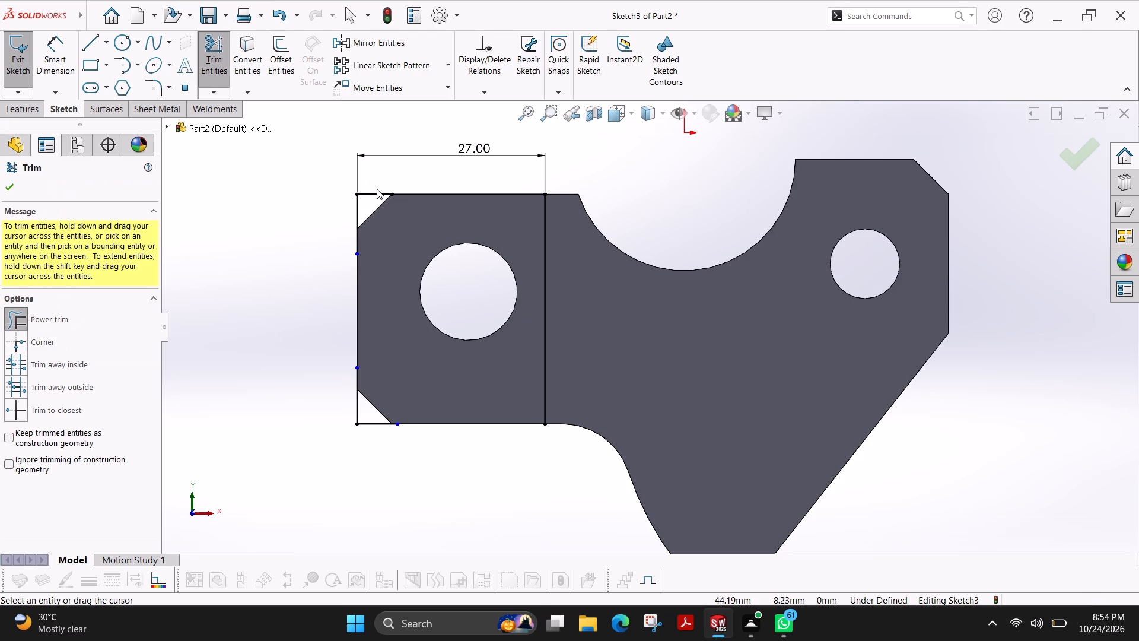
pyautogui.moveTo(376, 185); pyautogui.dragTo(375, 208)
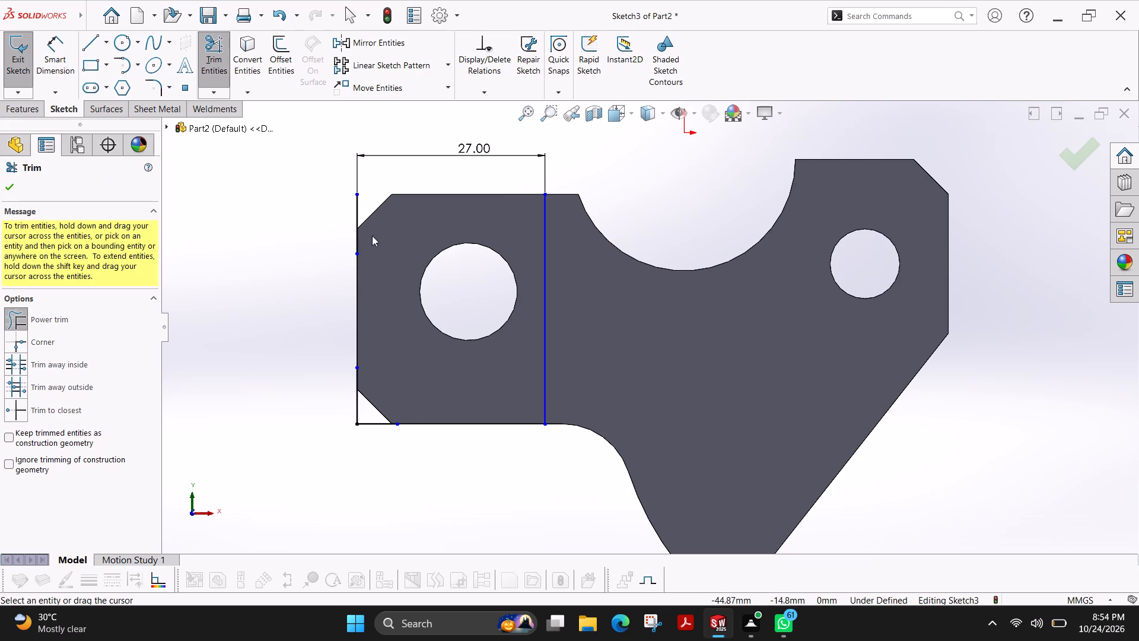
pyautogui.moveTo(392, 398); pyautogui.dragTo(374, 394)
pyautogui.click(88, 41)
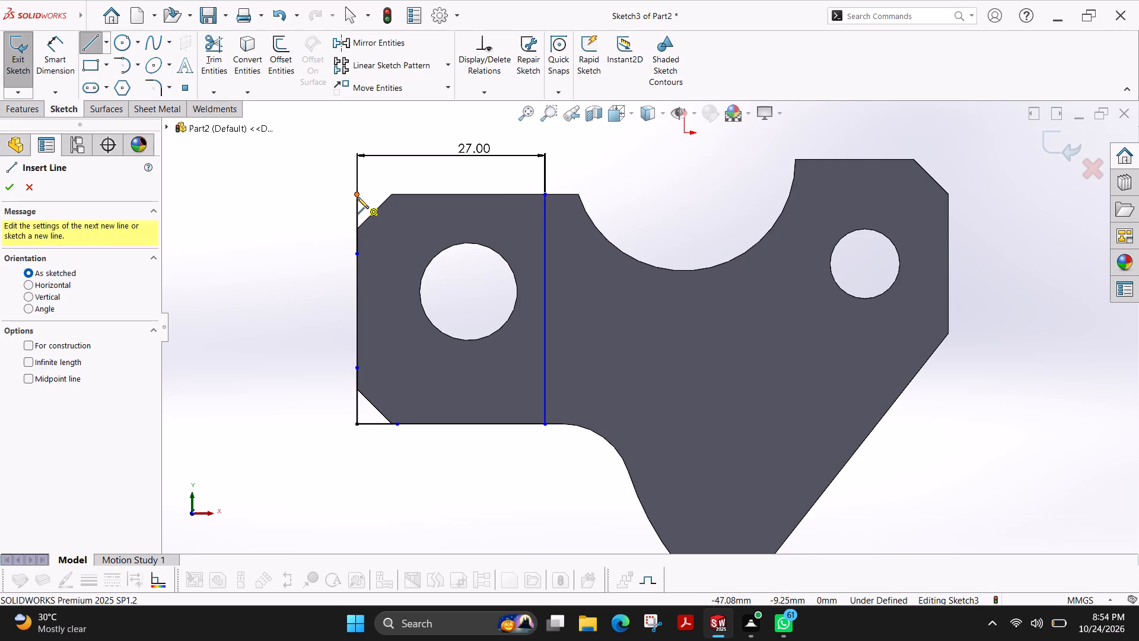
pyautogui.click(357, 197)
pyautogui.click(546, 196)
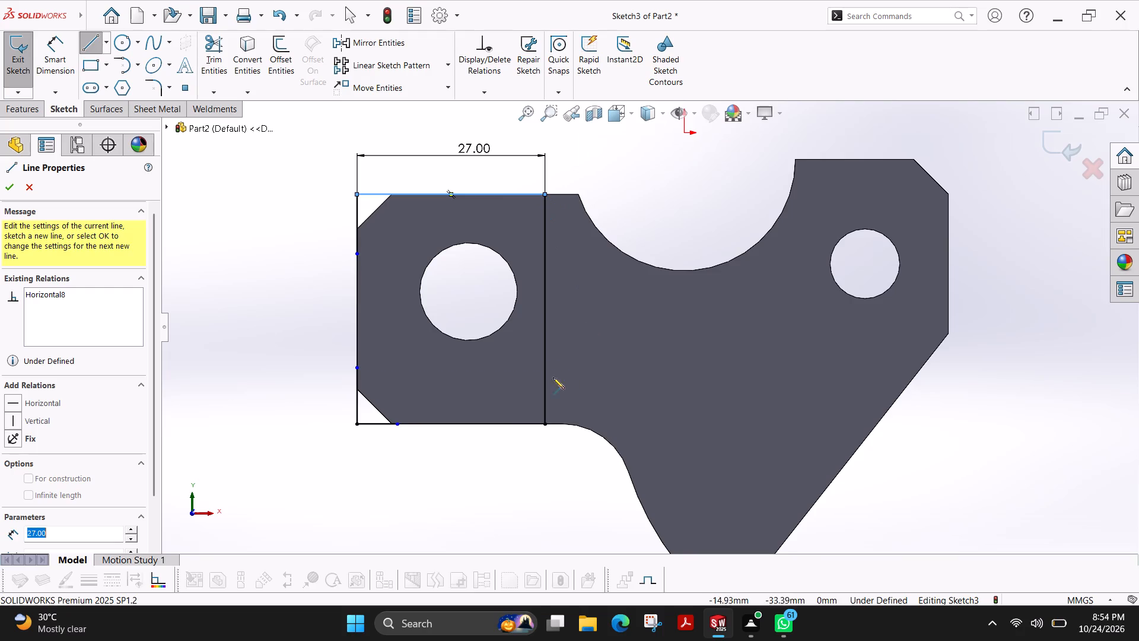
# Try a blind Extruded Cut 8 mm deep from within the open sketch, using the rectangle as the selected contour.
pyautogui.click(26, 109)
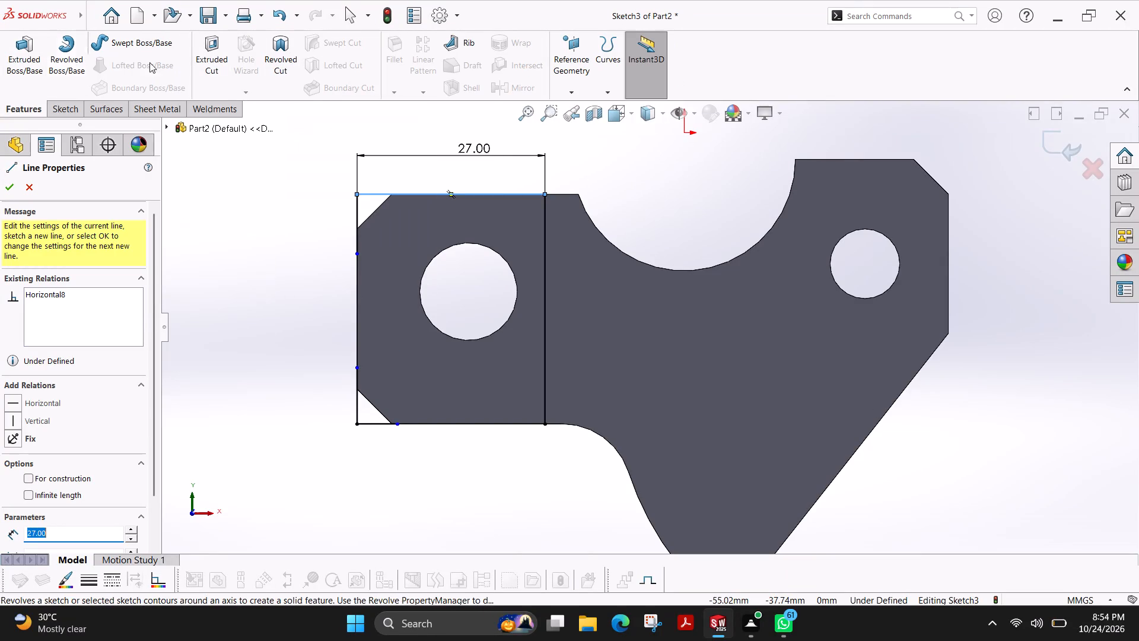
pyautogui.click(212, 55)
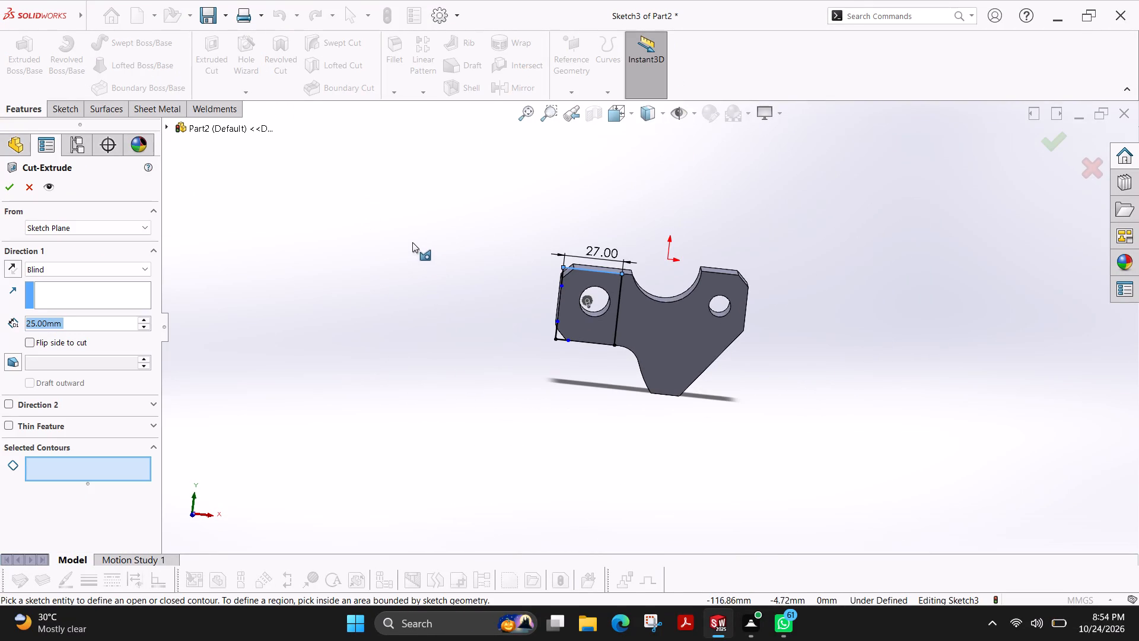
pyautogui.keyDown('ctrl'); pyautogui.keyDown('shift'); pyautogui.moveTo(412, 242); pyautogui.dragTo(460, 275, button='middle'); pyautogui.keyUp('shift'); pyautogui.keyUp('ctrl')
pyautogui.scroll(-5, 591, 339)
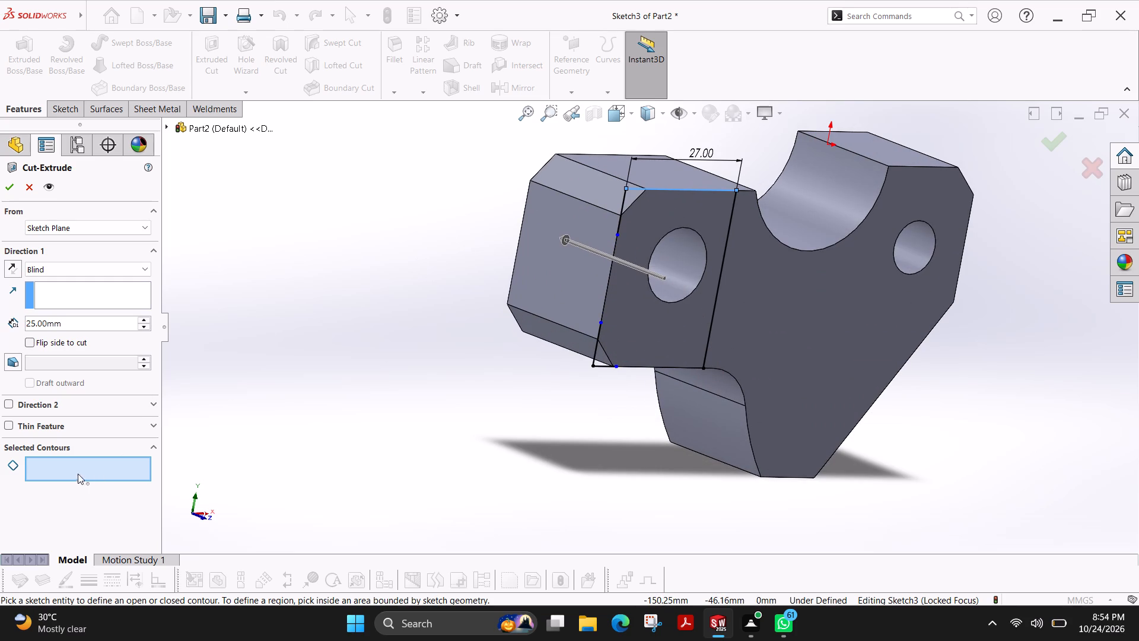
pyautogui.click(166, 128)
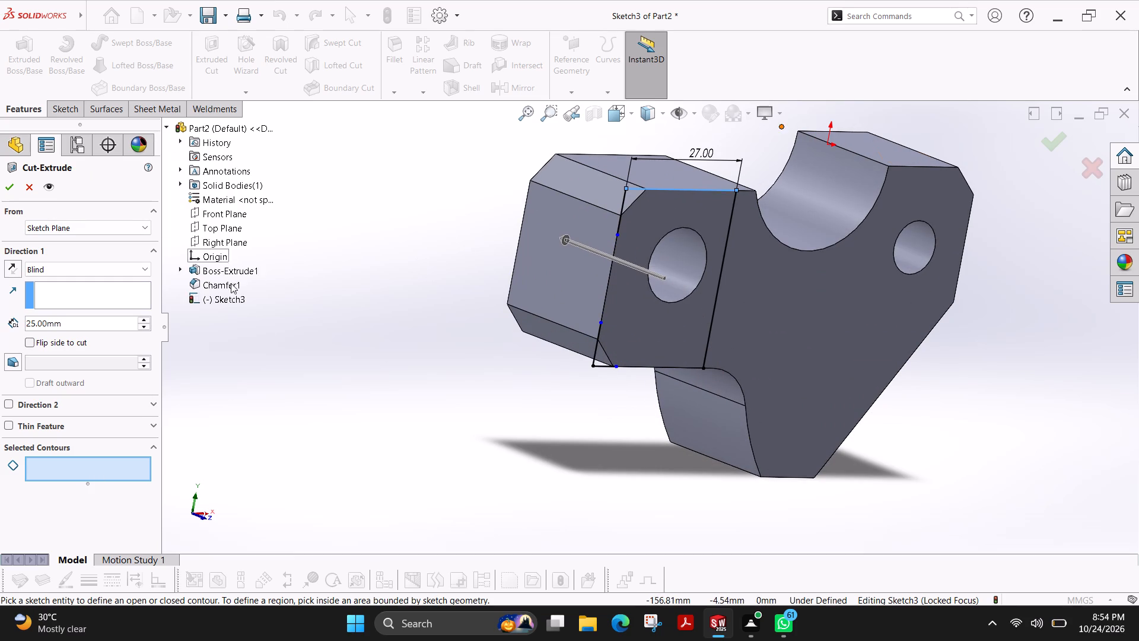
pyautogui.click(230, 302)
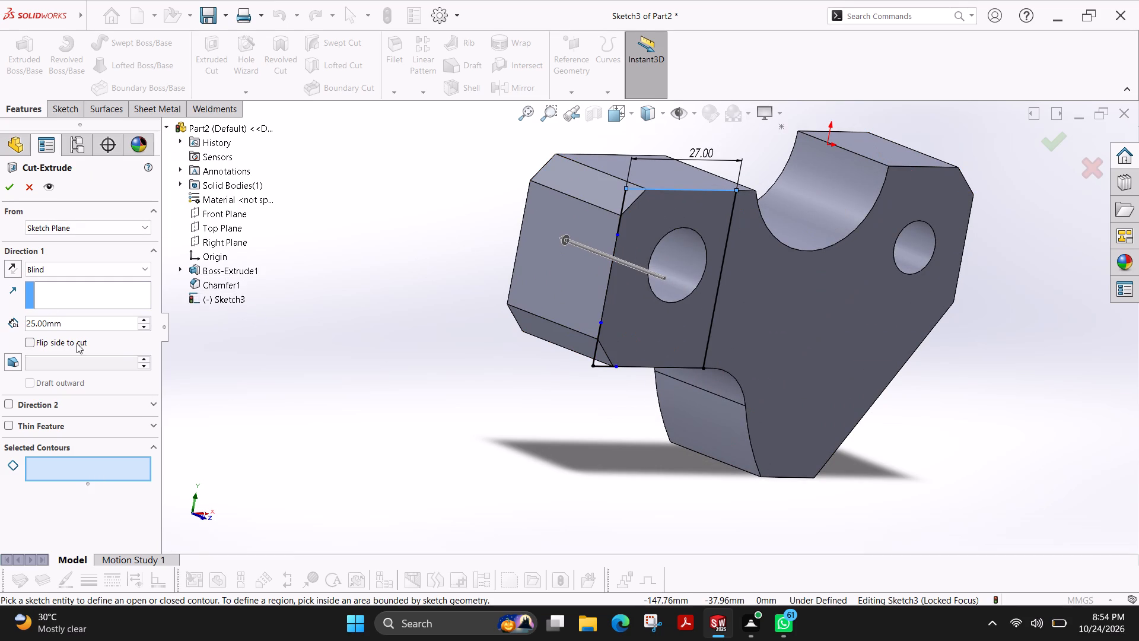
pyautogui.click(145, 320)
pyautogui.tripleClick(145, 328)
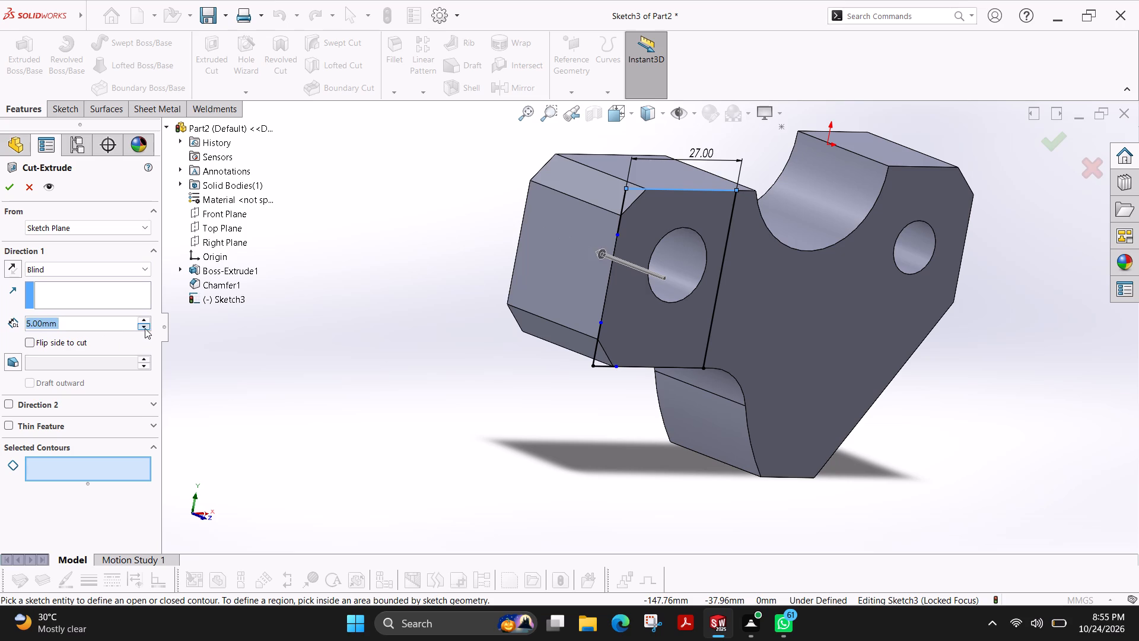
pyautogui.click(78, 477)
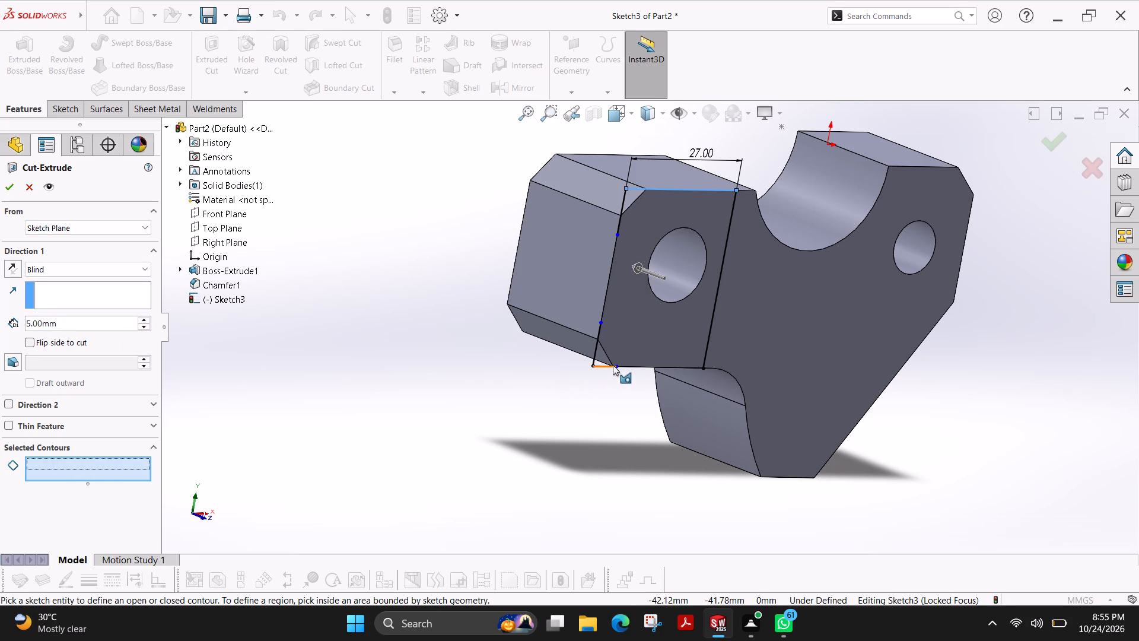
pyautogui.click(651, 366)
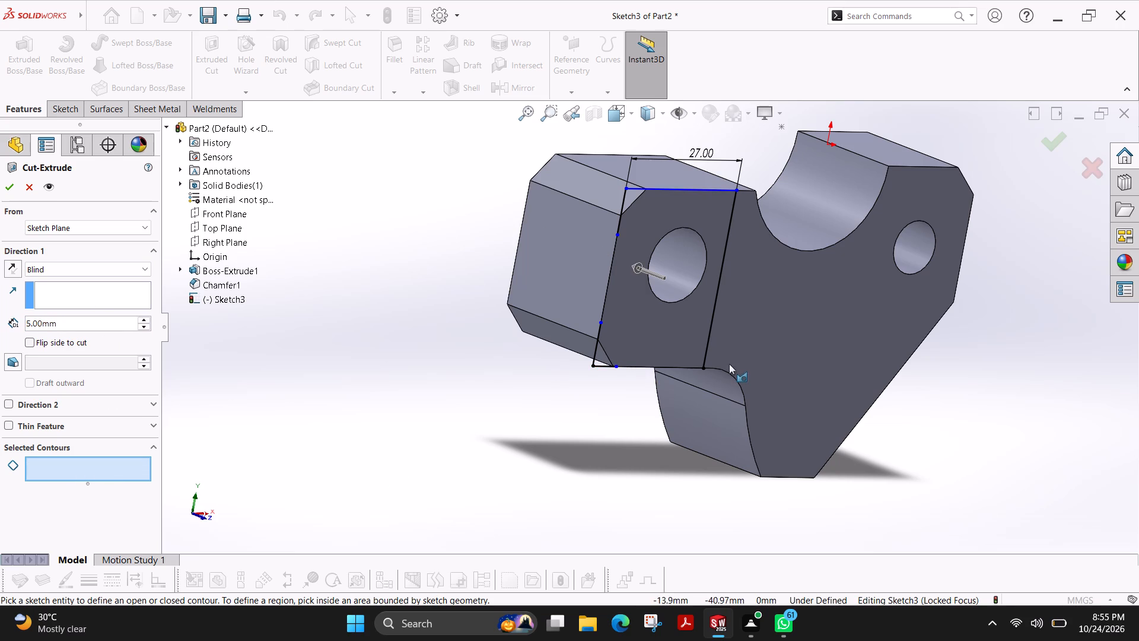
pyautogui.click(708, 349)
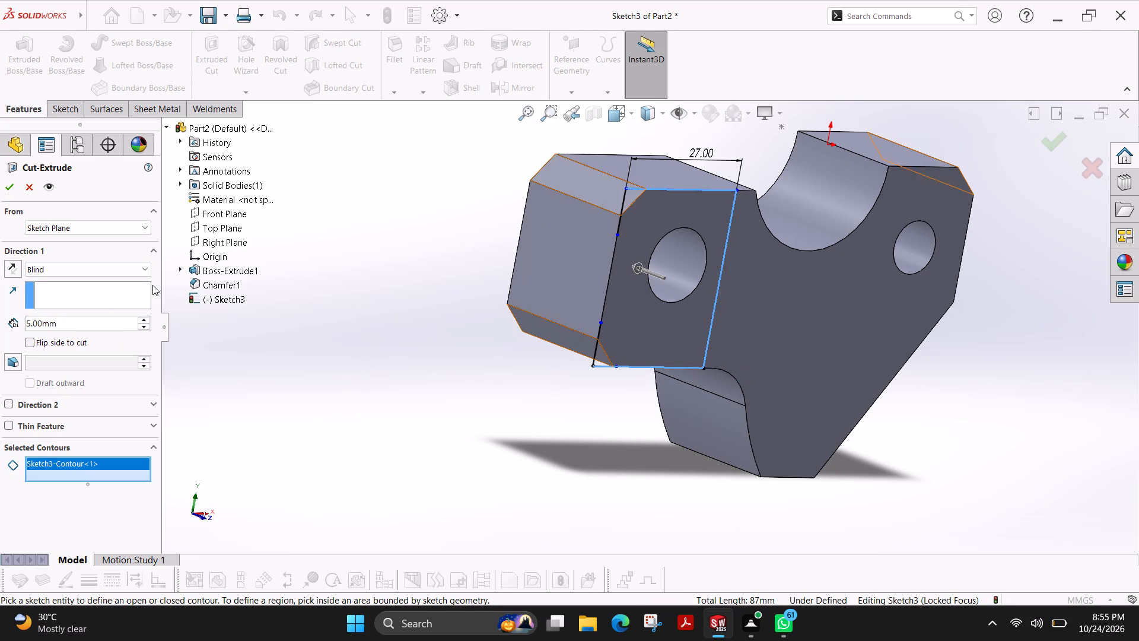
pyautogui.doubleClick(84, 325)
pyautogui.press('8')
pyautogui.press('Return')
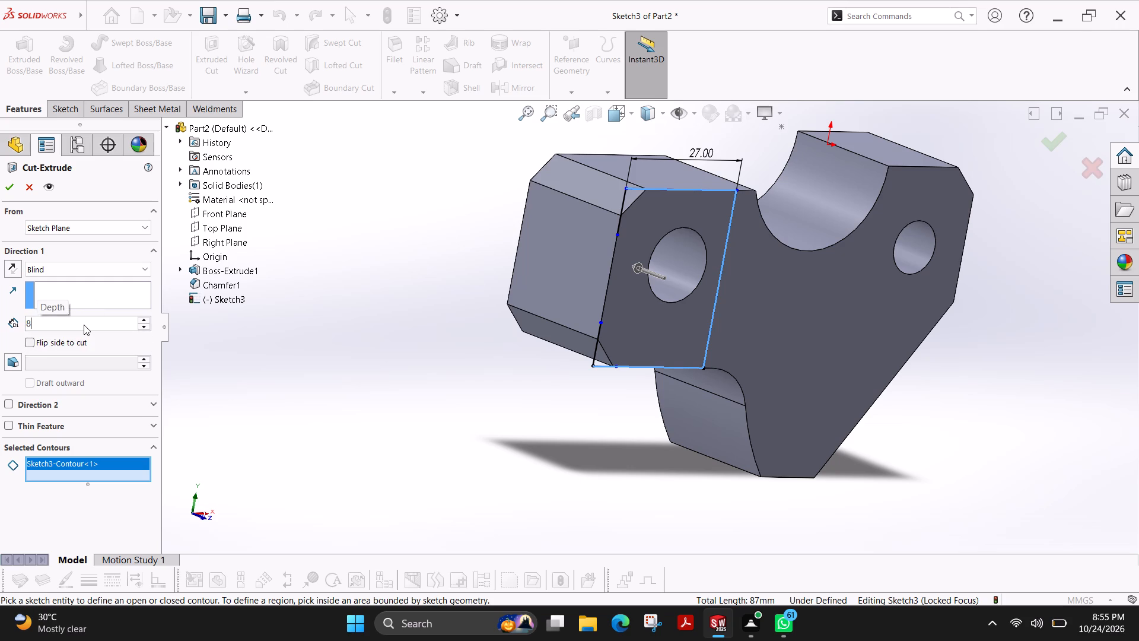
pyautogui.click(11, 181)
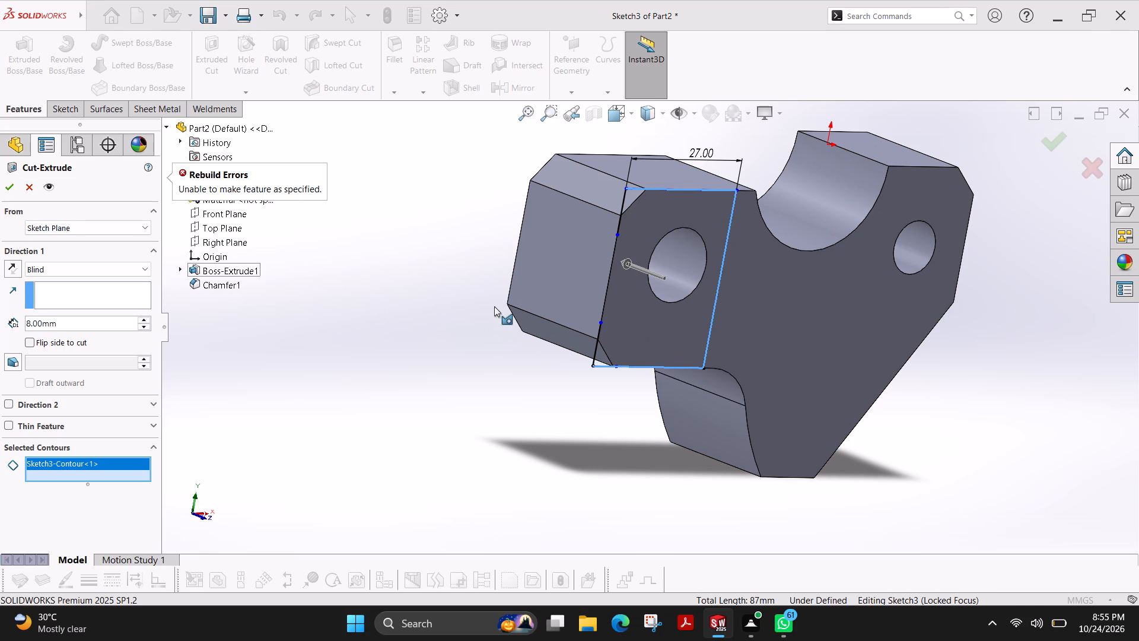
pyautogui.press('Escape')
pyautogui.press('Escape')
# Exit the sketch and make a blind Extruded Cut 8 mm deep from the rectangle into the left arm, merging the open contours.
pyautogui.click(65, 107)
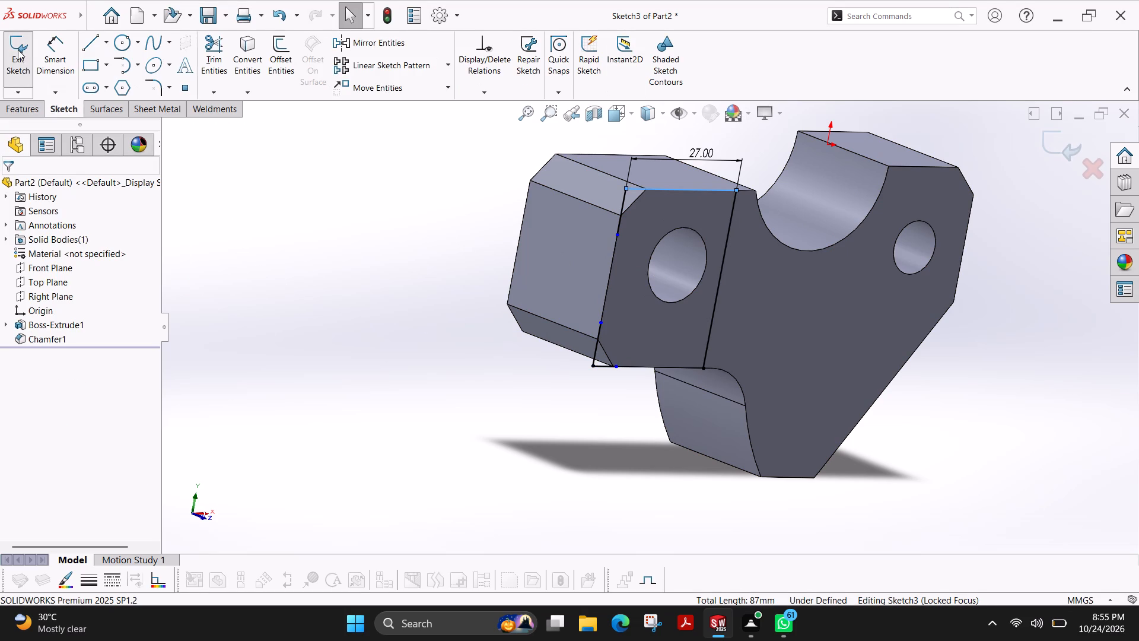
pyautogui.click(18, 49)
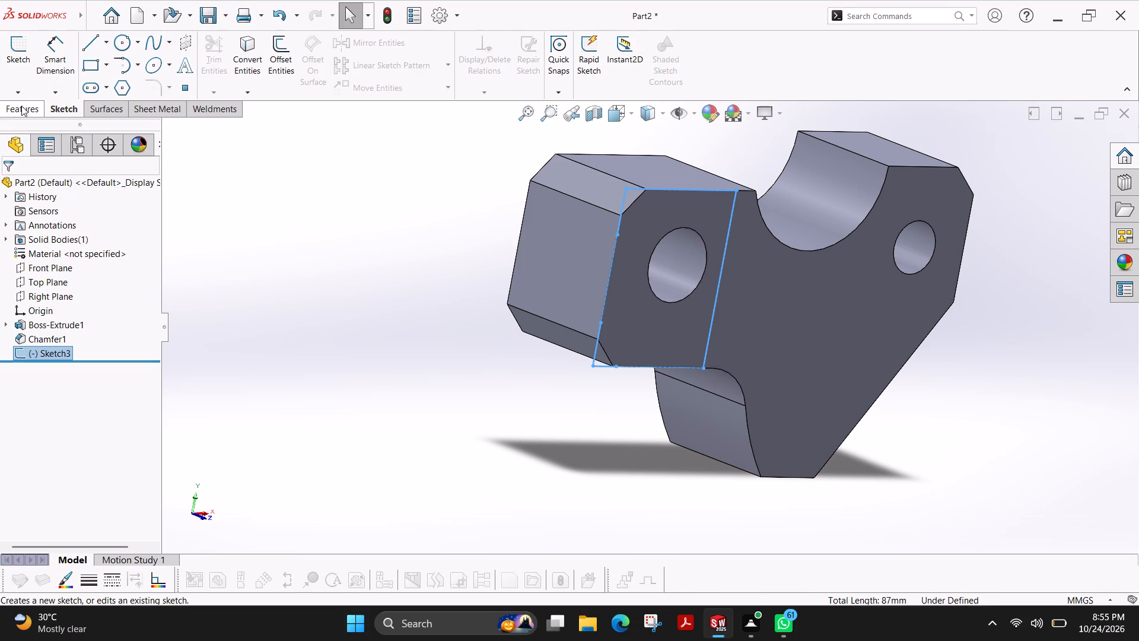
pyautogui.click(21, 106)
pyautogui.click(209, 52)
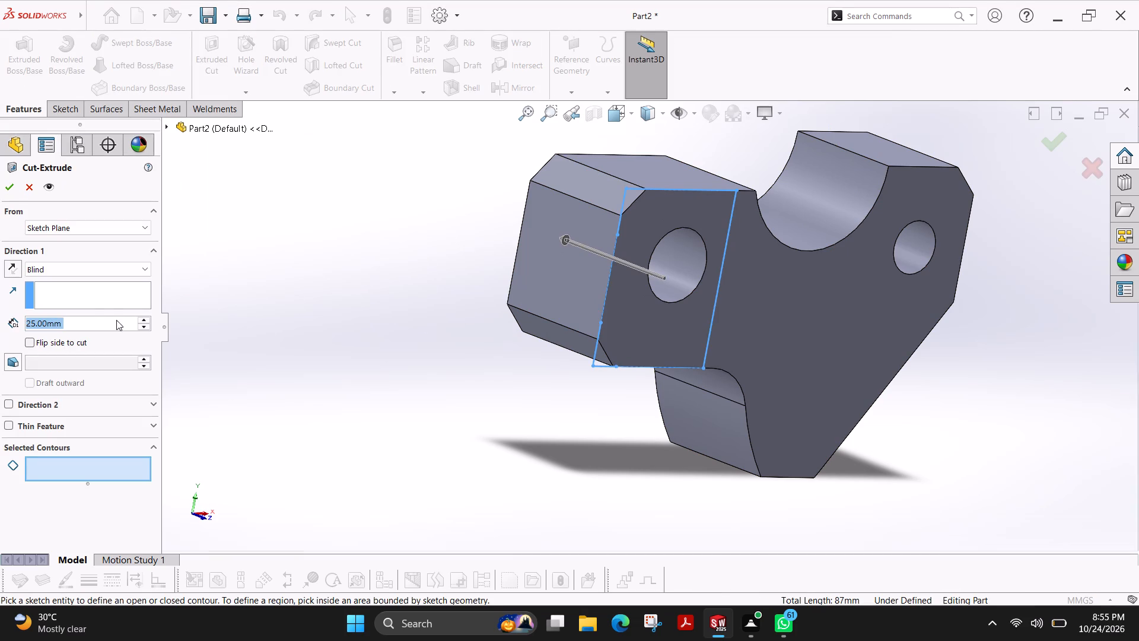
pyautogui.doubleClick(93, 322)
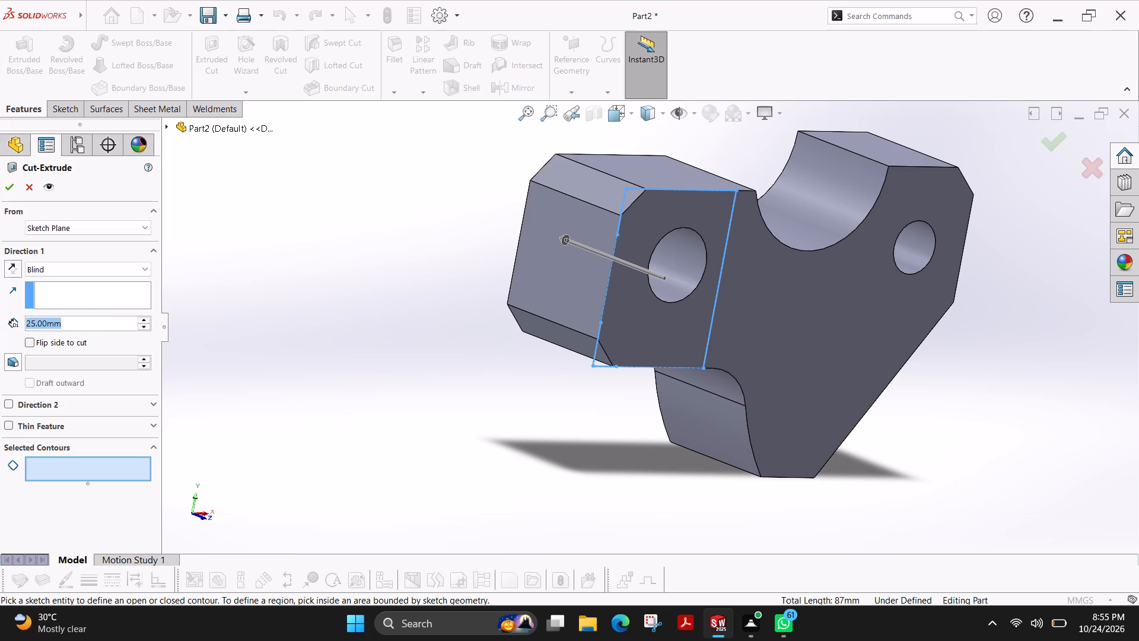
pyautogui.press('8')
pyautogui.press('Return')
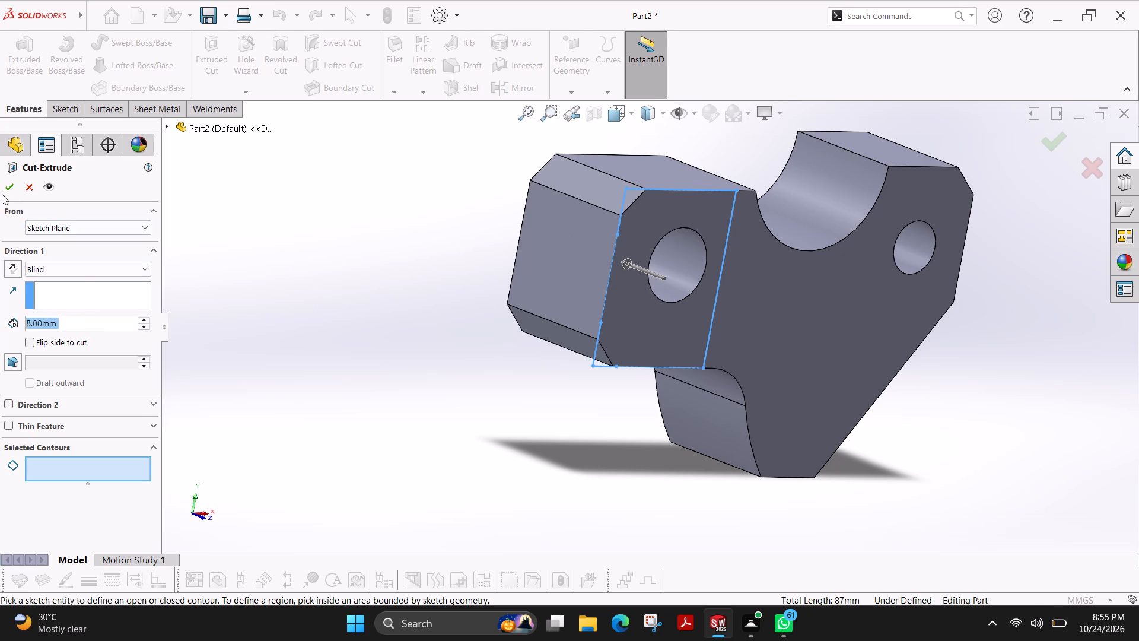
pyautogui.click(3, 188)
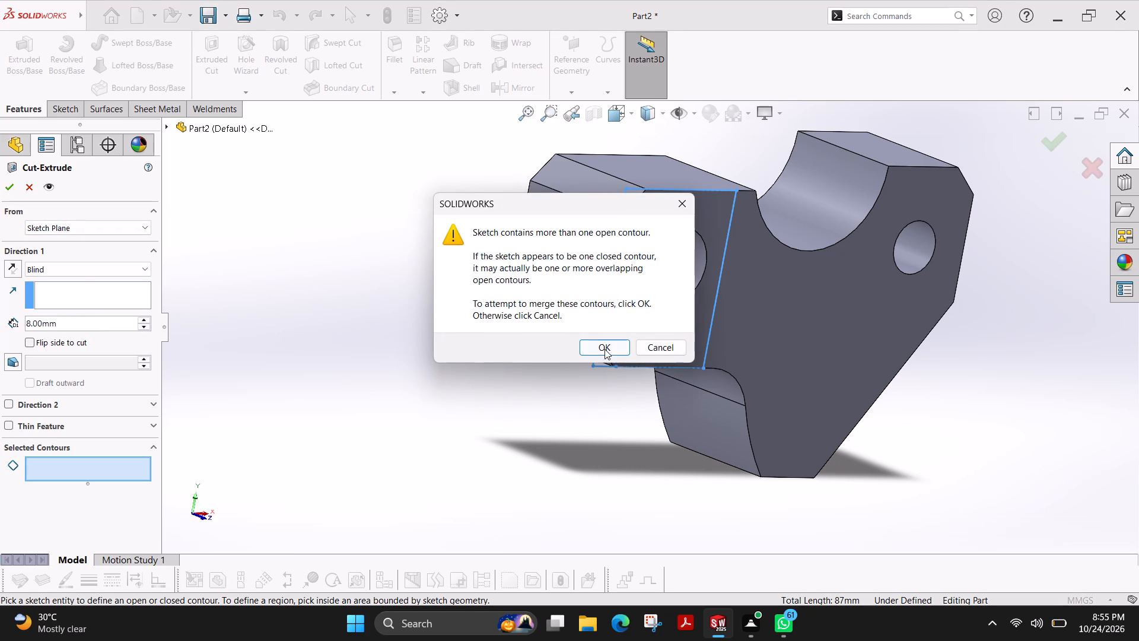
pyautogui.click(605, 349)
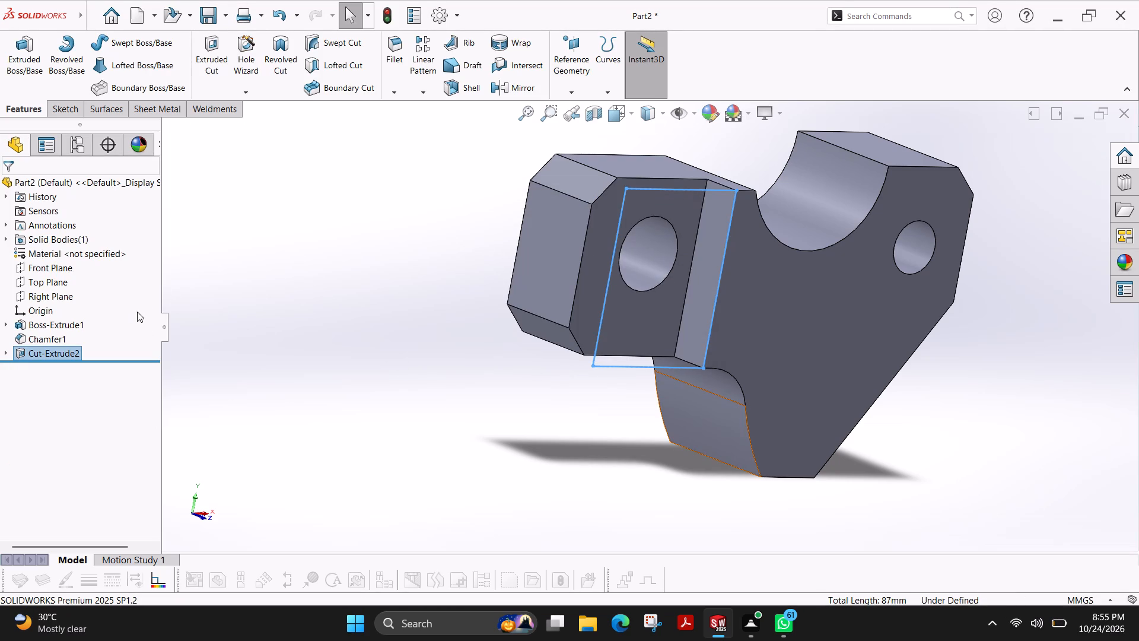
pyautogui.press('Escape')
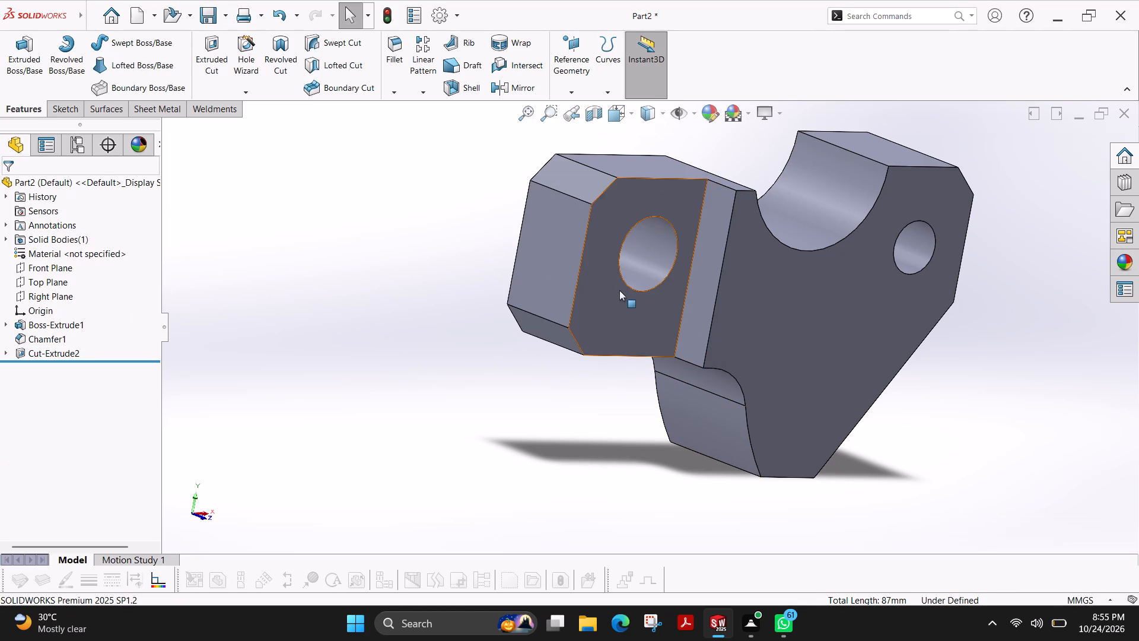
# Create a reference plane from the Front Plane, lowering the offset by one increment so it lies on the Front Plane.
pyautogui.keyDown('ctrl'); pyautogui.keyDown('shift'); pyautogui.moveTo(629, 255); pyautogui.dragTo(586, 258, button='middle'); pyautogui.keyUp('shift'); pyautogui.keyUp('ctrl')
pyautogui.keyDown('ctrl'); pyautogui.keyDown('shift'); pyautogui.moveTo(990, 203); pyautogui.dragTo(975, 207, button='middle'); pyautogui.keyUp('shift'); pyautogui.keyUp('ctrl')
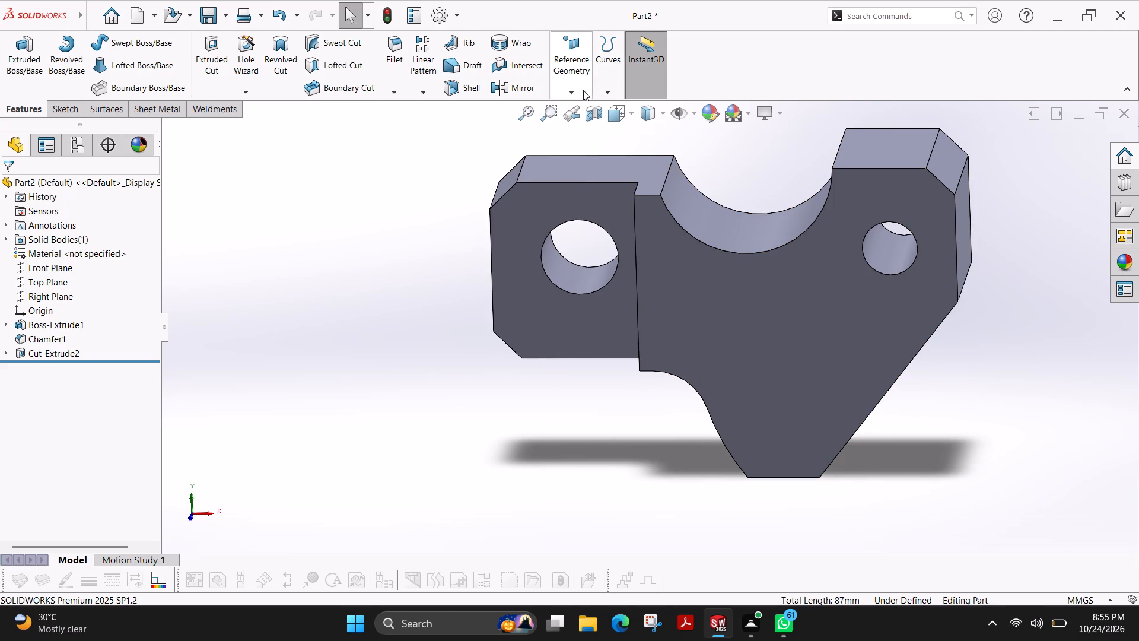
pyautogui.click(577, 93)
pyautogui.click(581, 106)
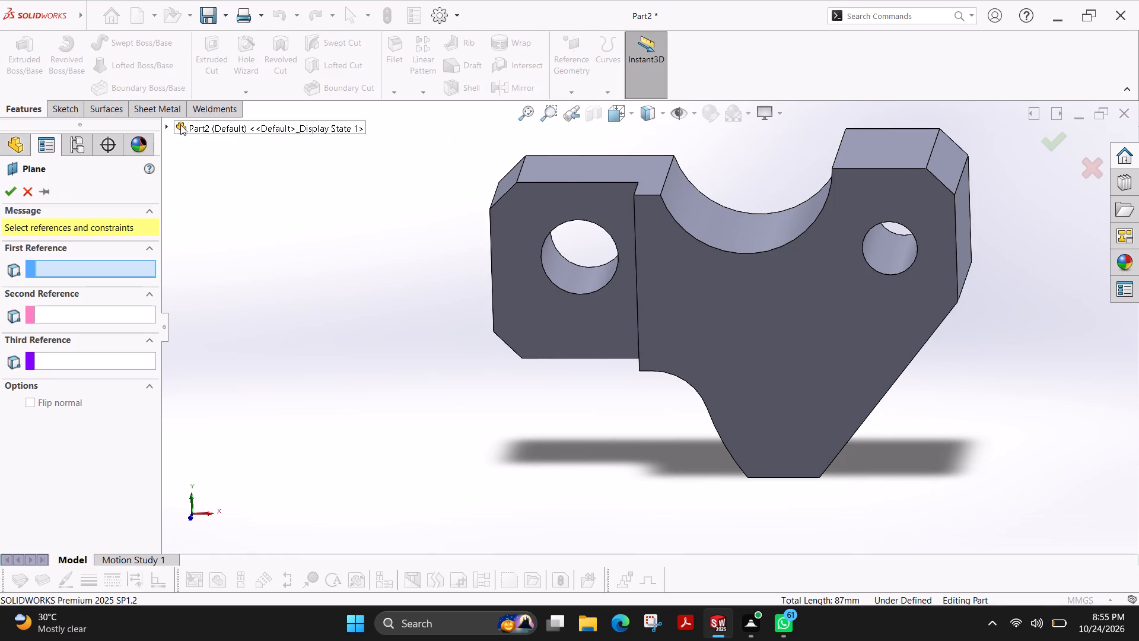
pyautogui.click(167, 126)
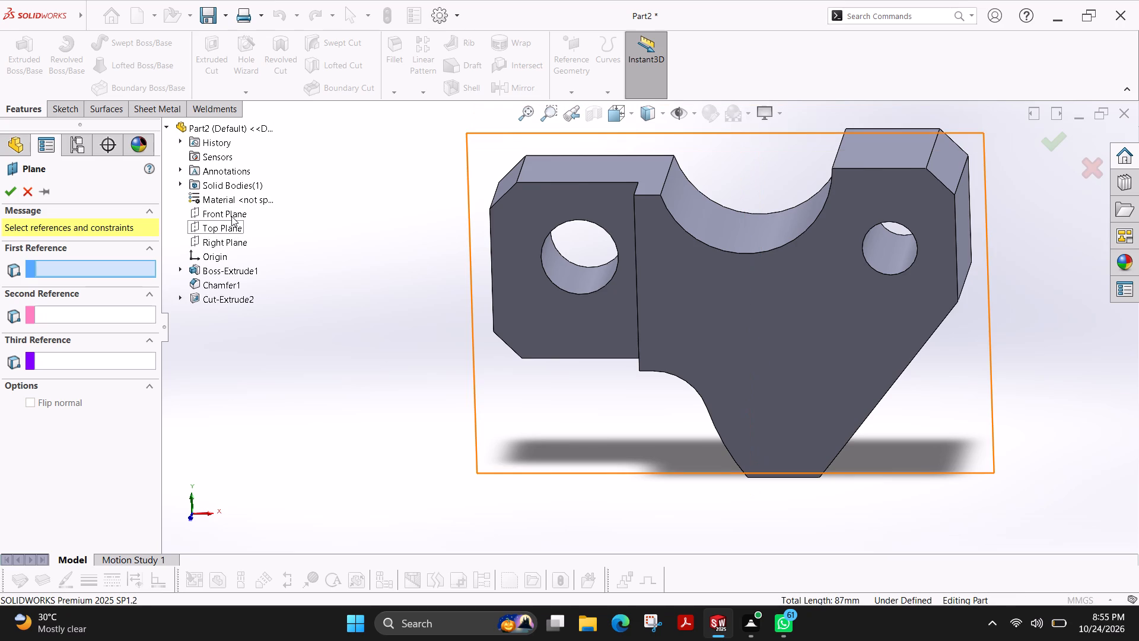
pyautogui.click(231, 216)
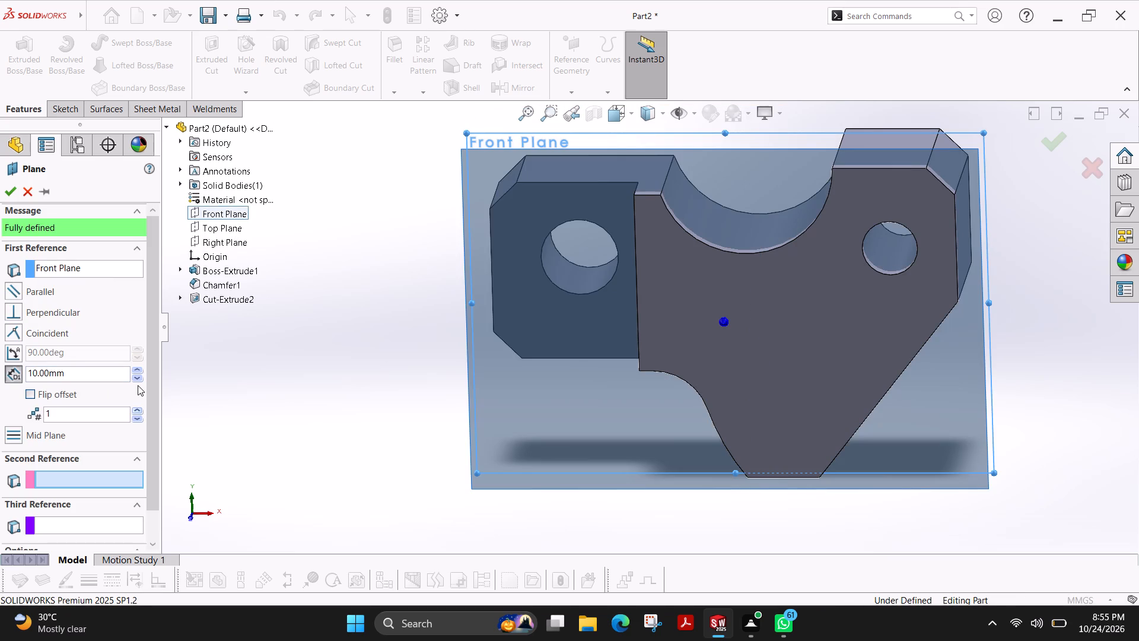
pyautogui.click(140, 379)
pyautogui.click(15, 192)
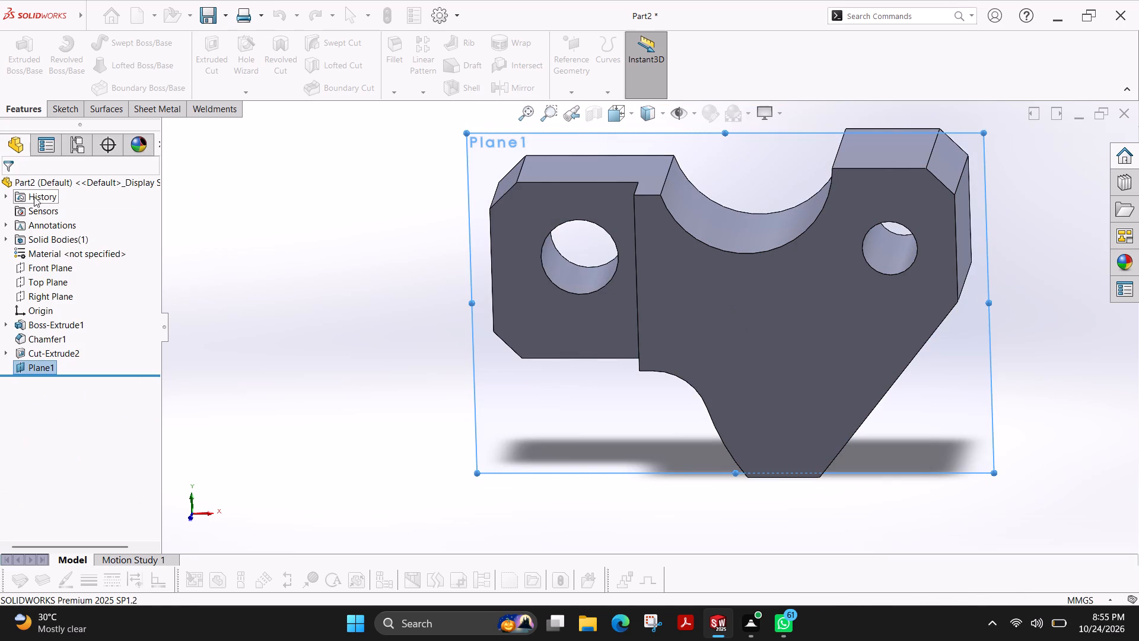
# Sketch on the new plane a horizontal line along the right arm's top edge and an 18 mm or so vertical line up its outer edge, crossing beyond the chamfer.
pyautogui.click(61, 107)
pyautogui.click(23, 53)
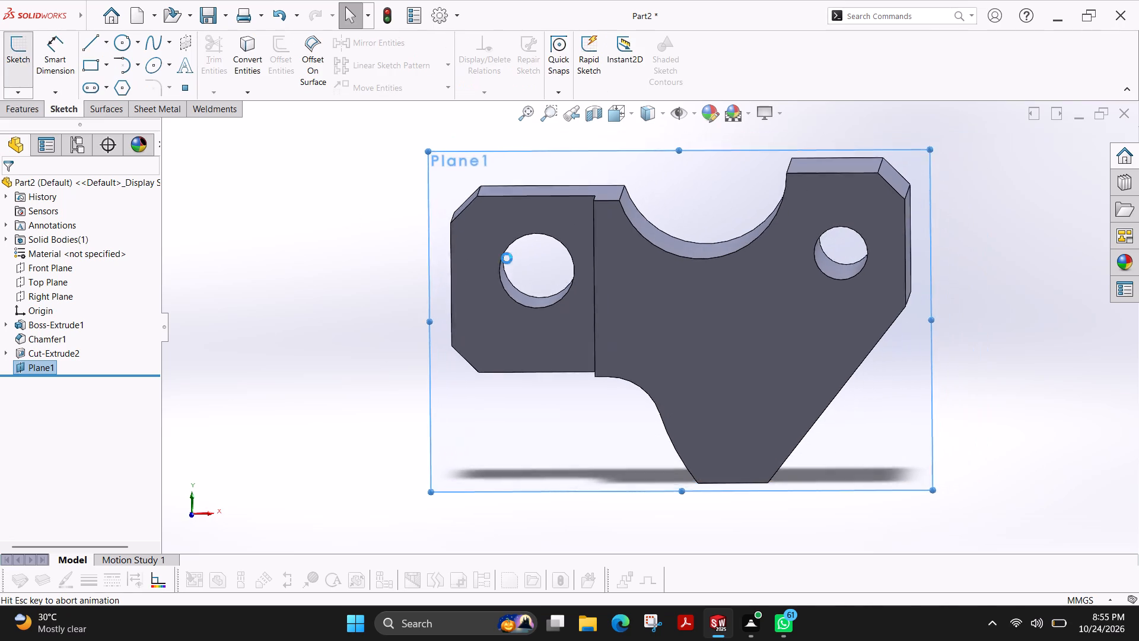
pyautogui.scroll(-2, 878, 197)
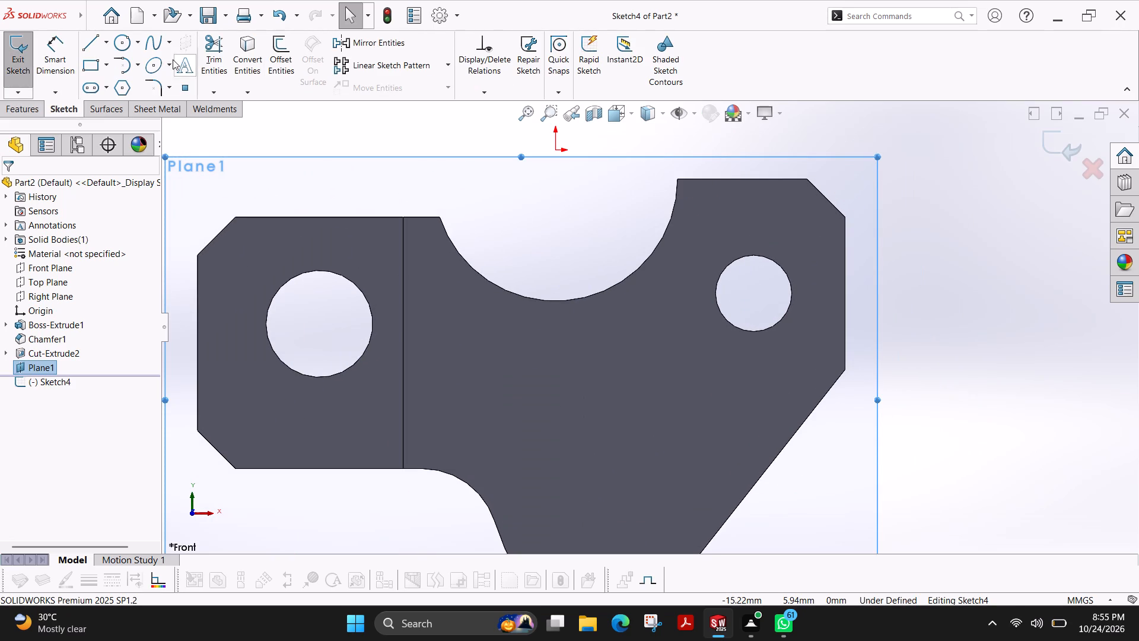
pyautogui.click(92, 52)
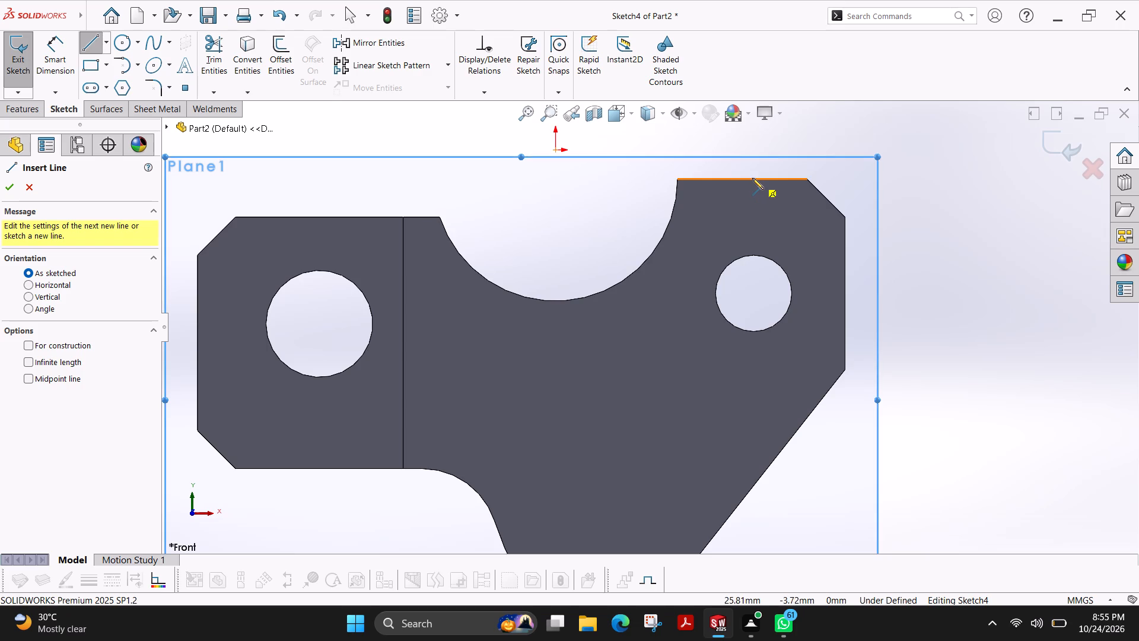
pyautogui.click(752, 178)
pyautogui.click(914, 179)
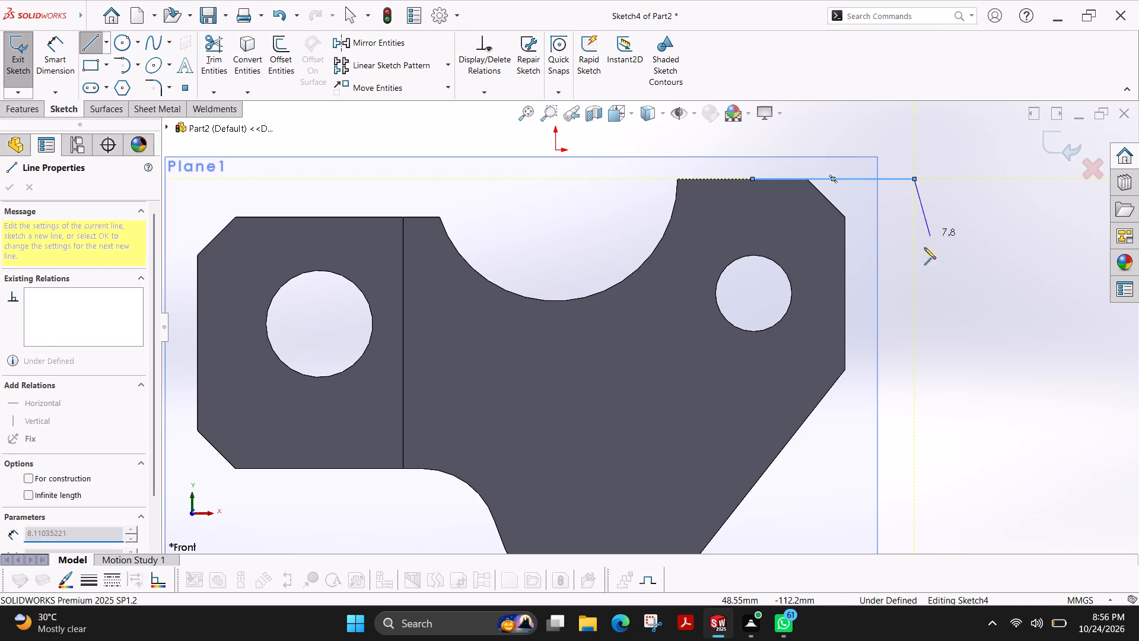
pyautogui.press('Escape')
pyautogui.press('l')
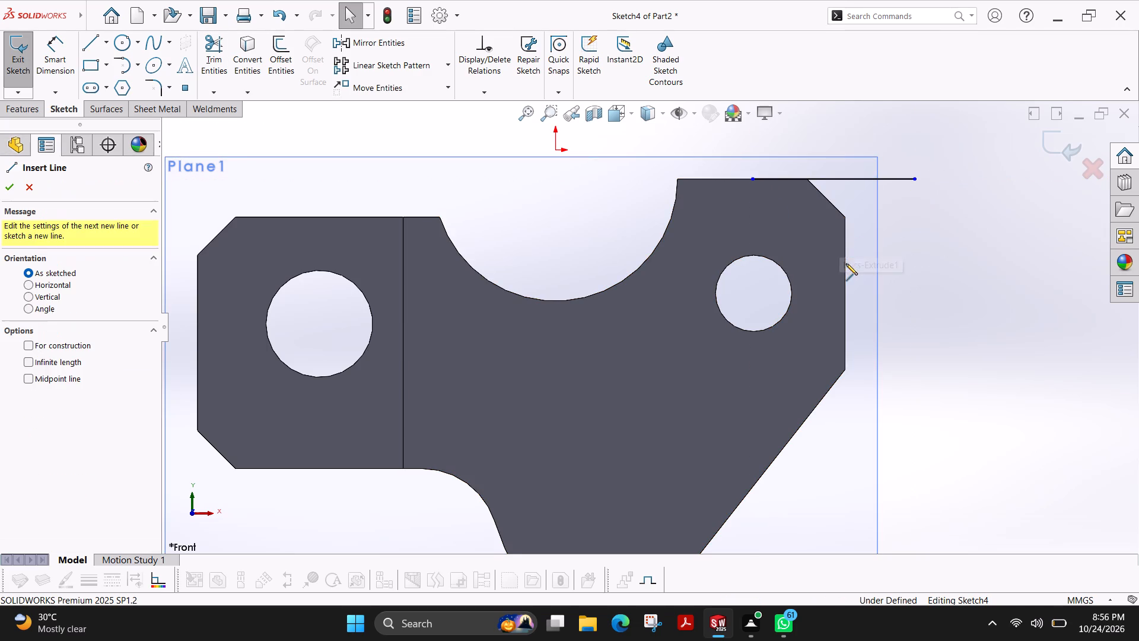
pyautogui.click(845, 266)
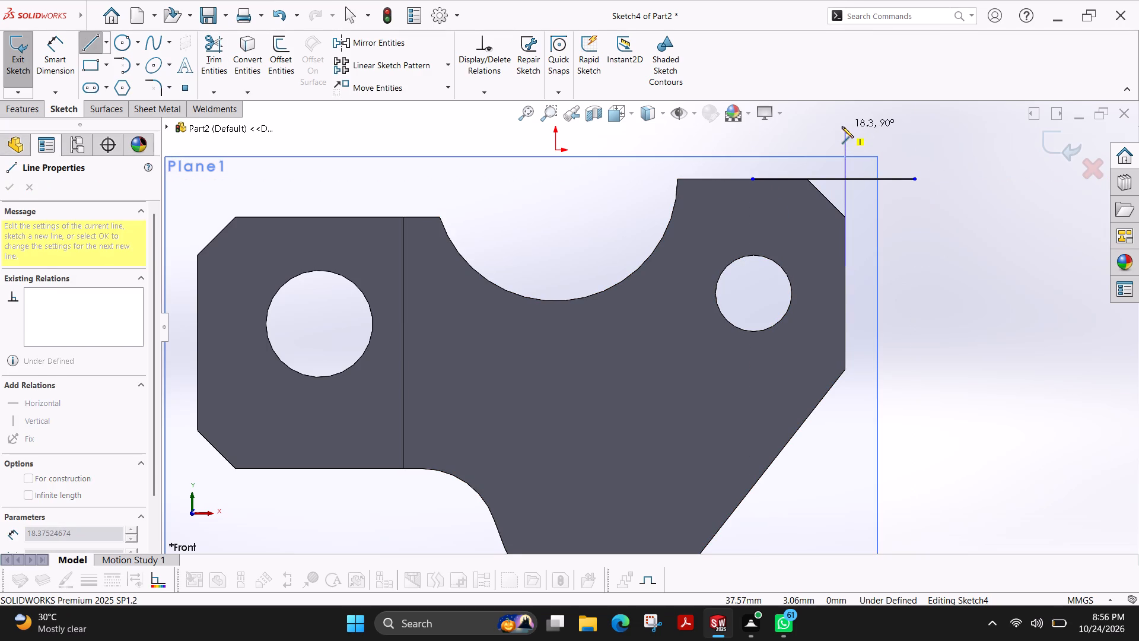
pyautogui.click(842, 126)
pyautogui.press('Escape')
# Power-trim the overhanging ends of the two crossing lines to leave a square corner outside the chamfer.
pyautogui.click(213, 52)
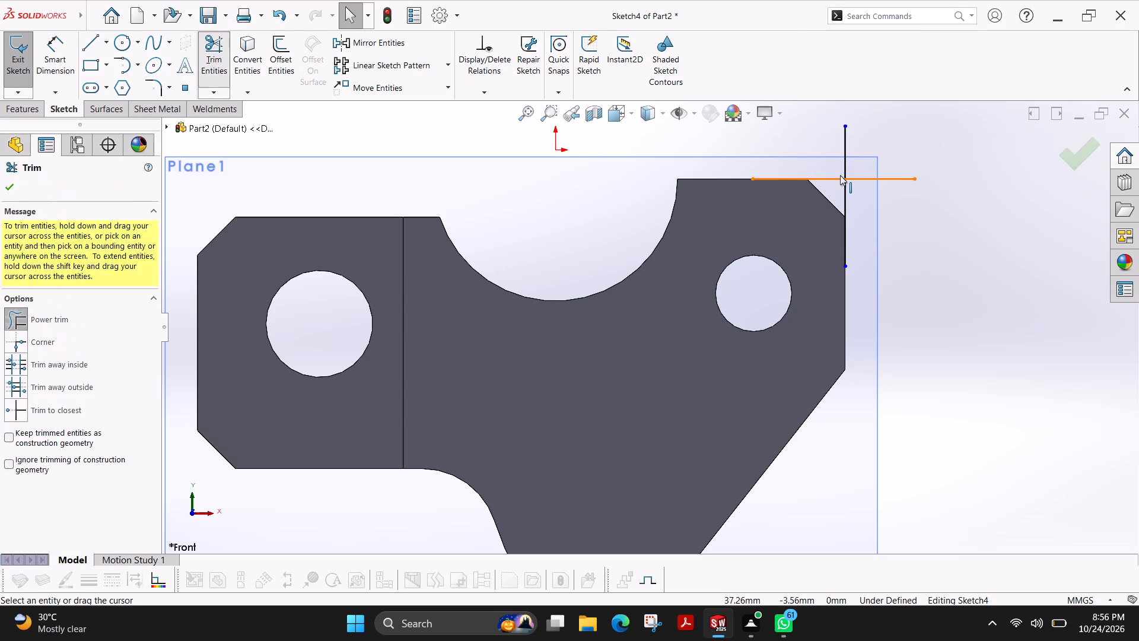
pyautogui.moveTo(835, 155); pyautogui.dragTo(886, 190)
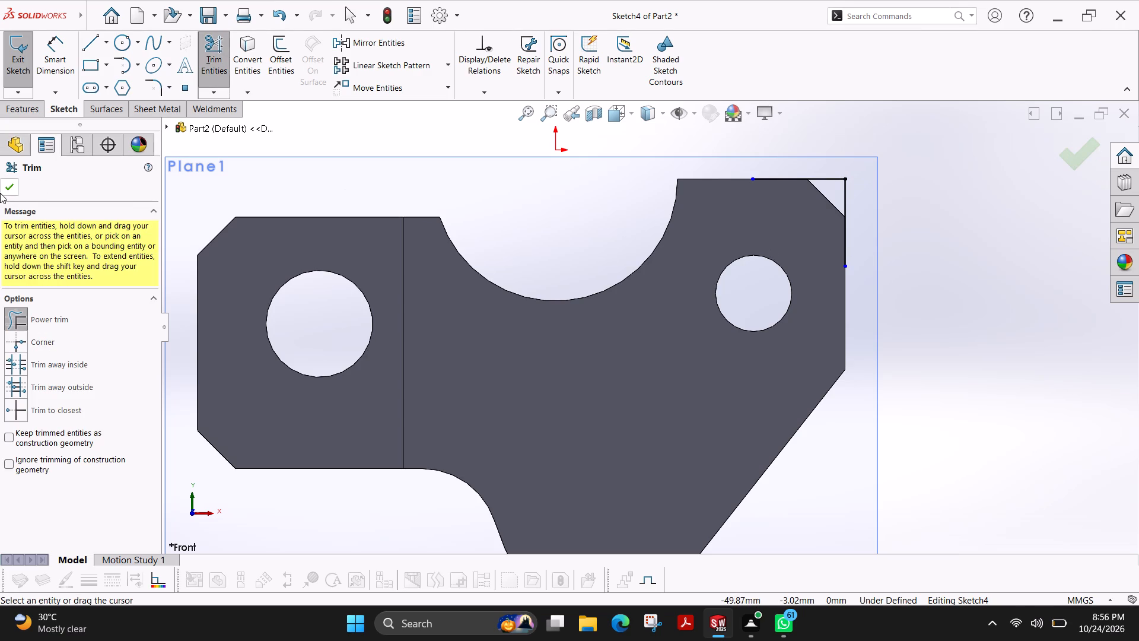
pyautogui.click(7, 188)
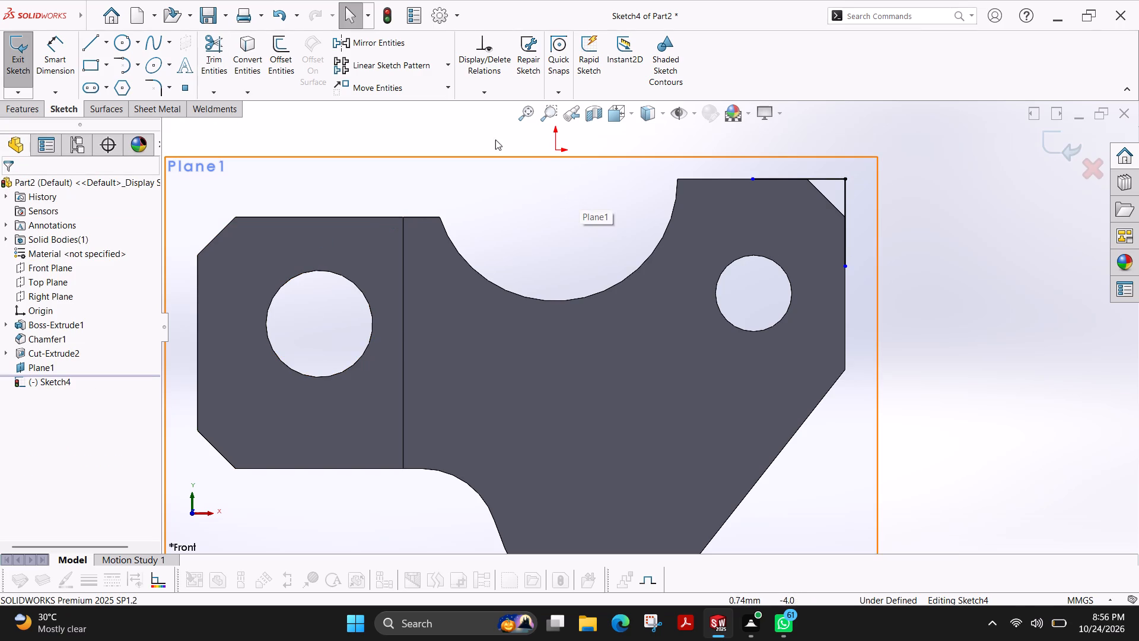
# Sketch a circle of about 26.7 mm radius centred on the corner where the two lines meet.
pyautogui.click(145, 88)
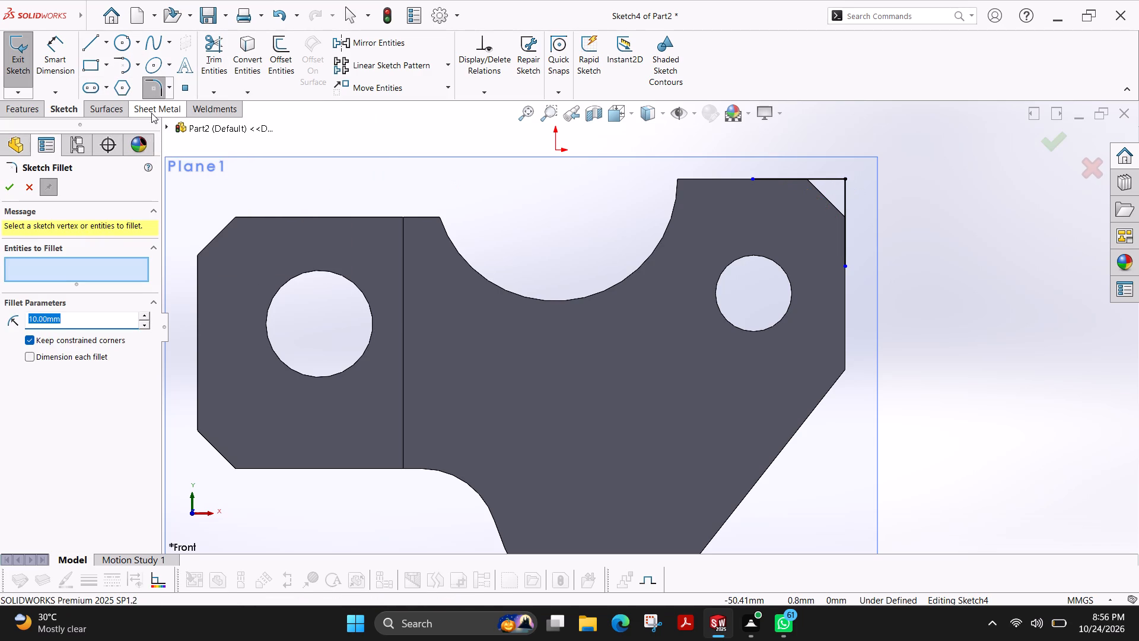
pyautogui.click(129, 42)
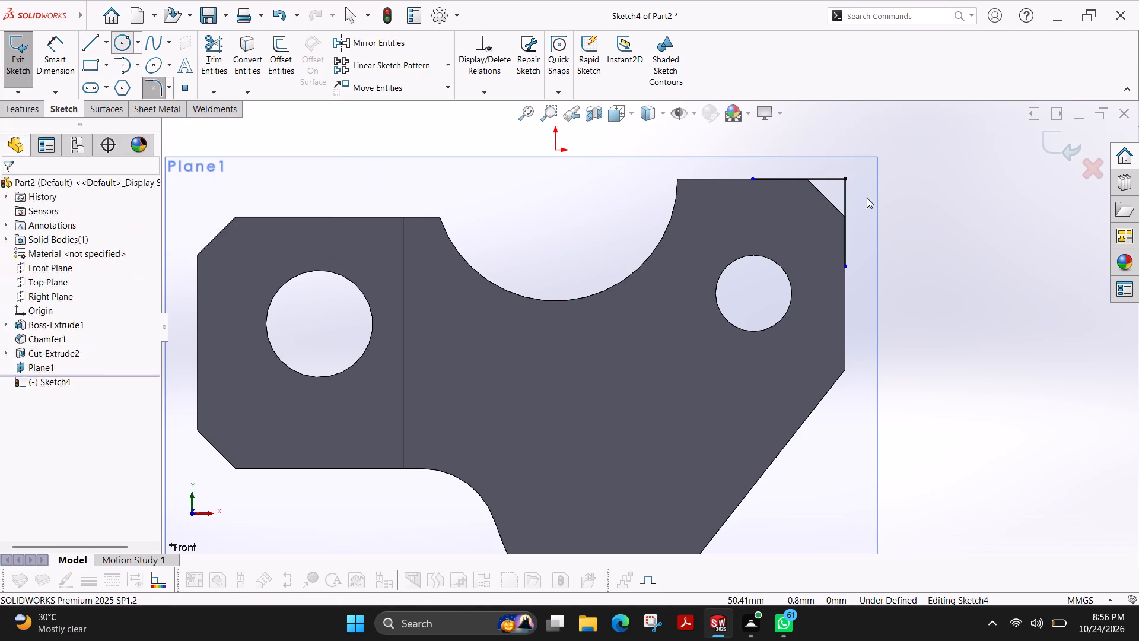
pyautogui.click(845, 180)
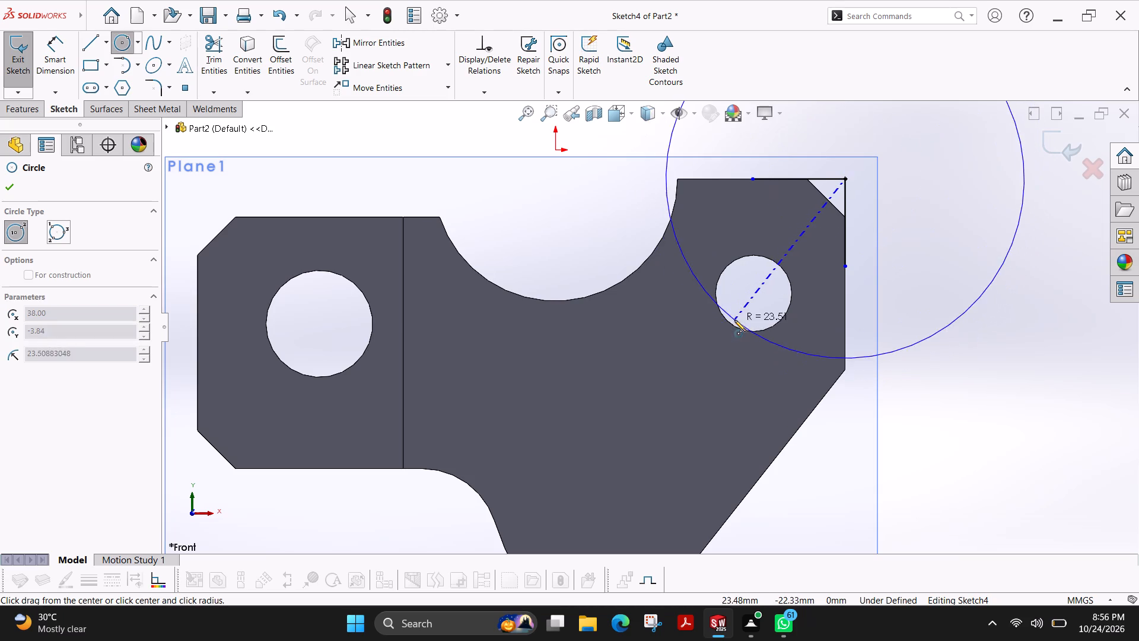
pyautogui.click(712, 334)
pyautogui.click(12, 191)
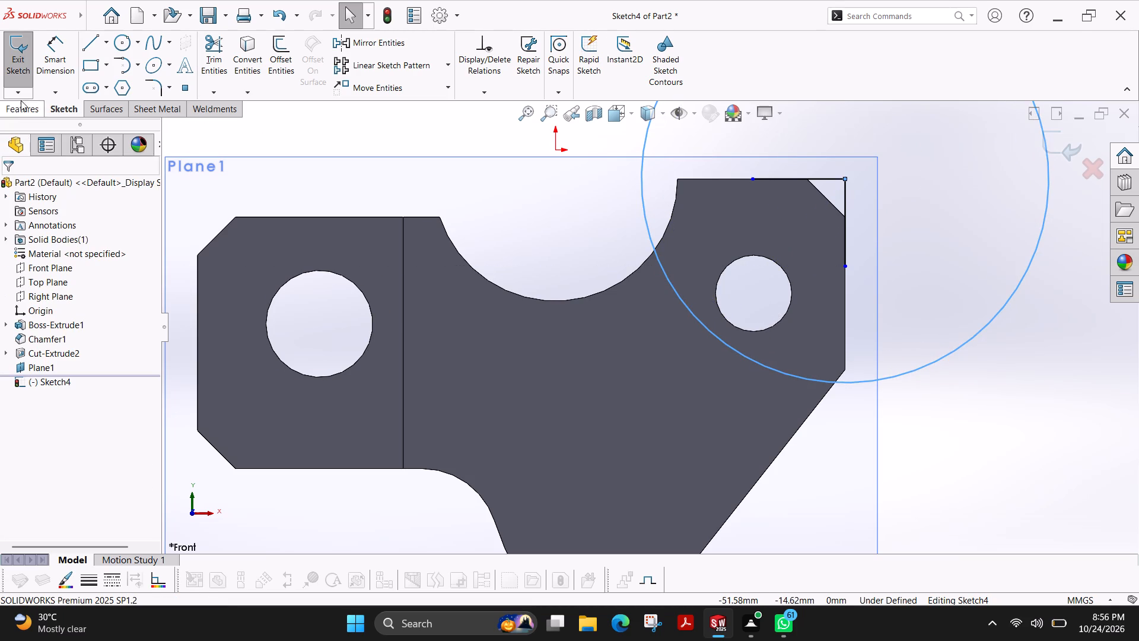
# Dimension the circle and set its diameter to 38+38, giving 76 mm.
pyautogui.click(55, 69)
pyautogui.scroll(3, 781, 244)
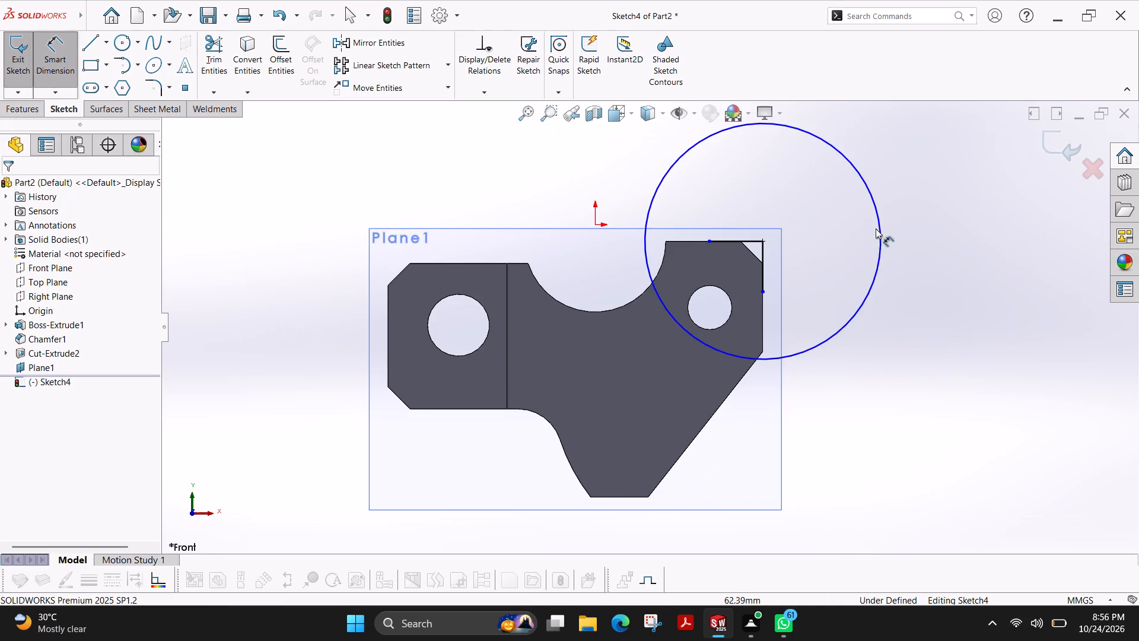
pyautogui.click(879, 229)
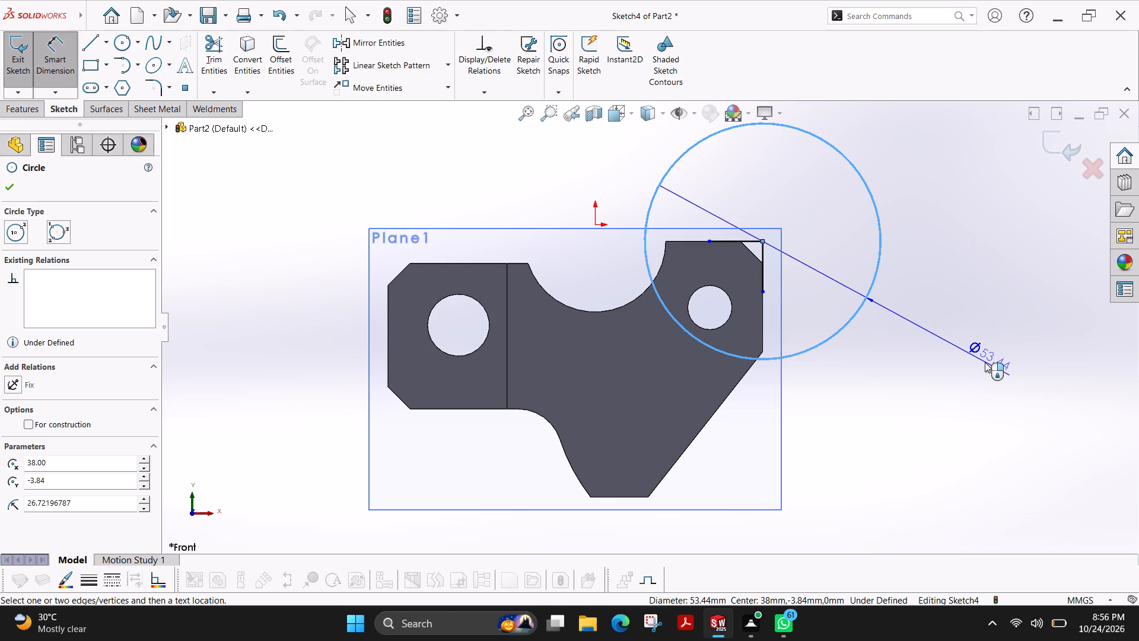
pyautogui.click(981, 363)
pyautogui.write('38')
pyautogui.write('+38')
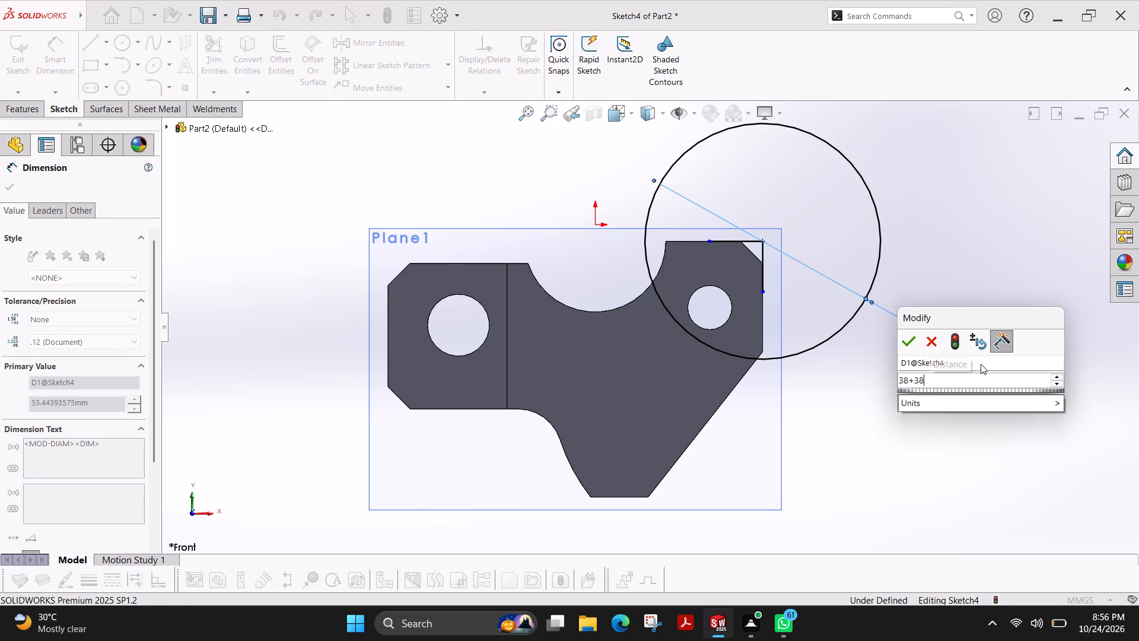
pyautogui.press('Return')
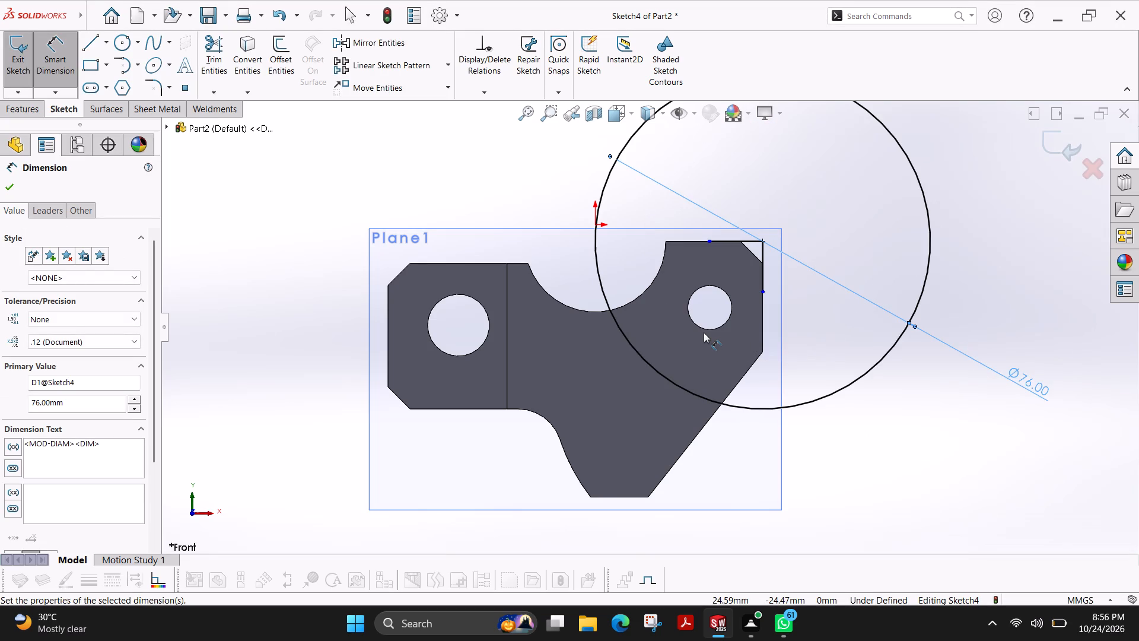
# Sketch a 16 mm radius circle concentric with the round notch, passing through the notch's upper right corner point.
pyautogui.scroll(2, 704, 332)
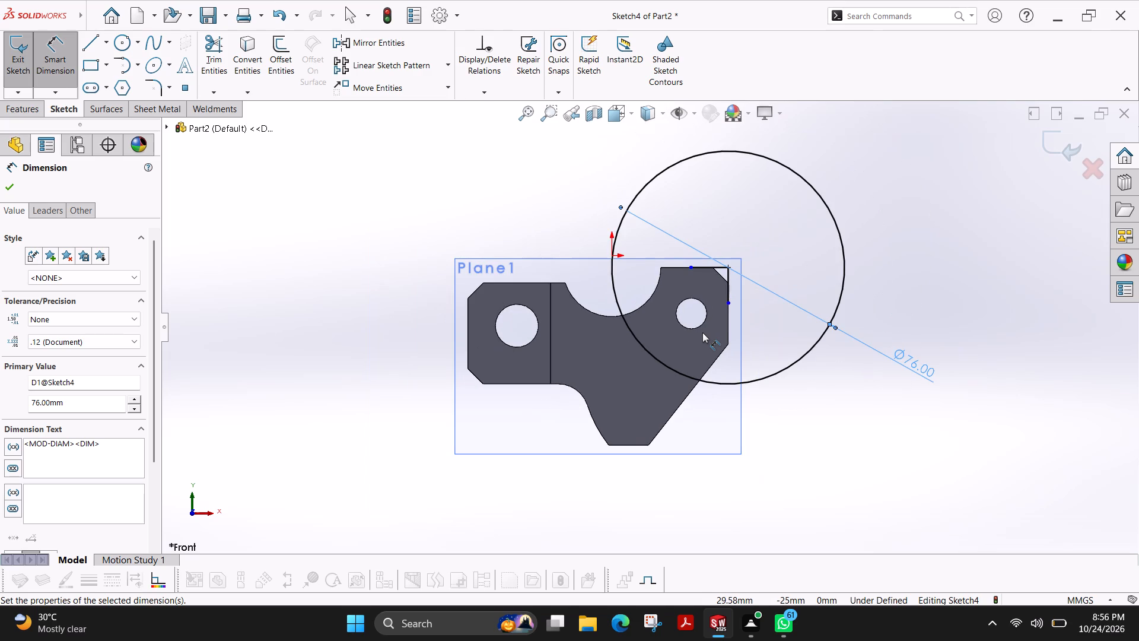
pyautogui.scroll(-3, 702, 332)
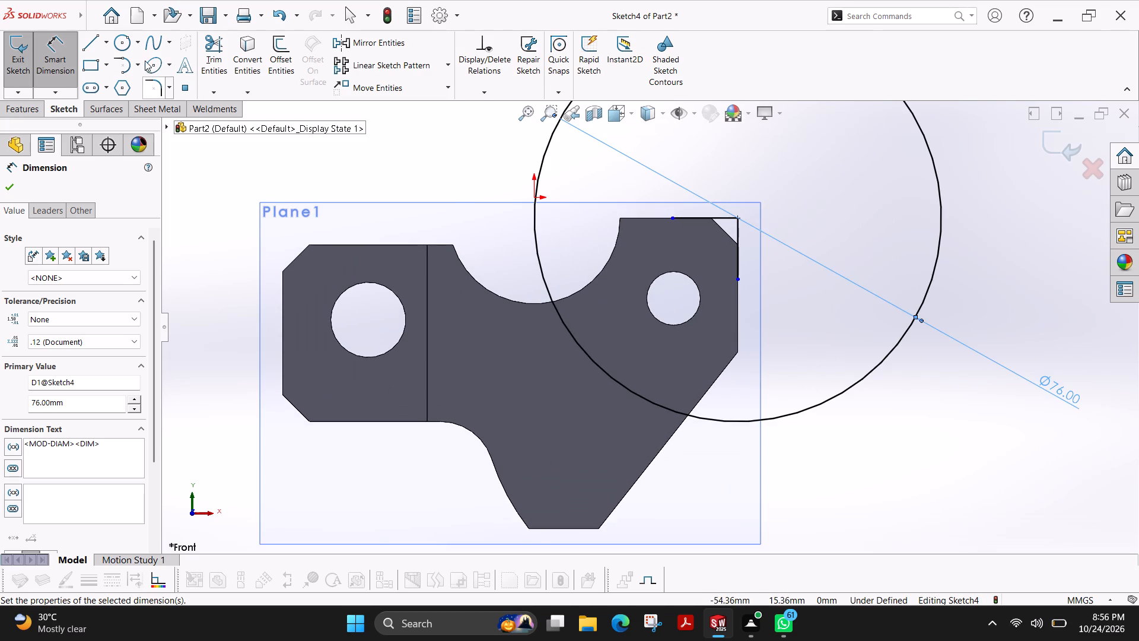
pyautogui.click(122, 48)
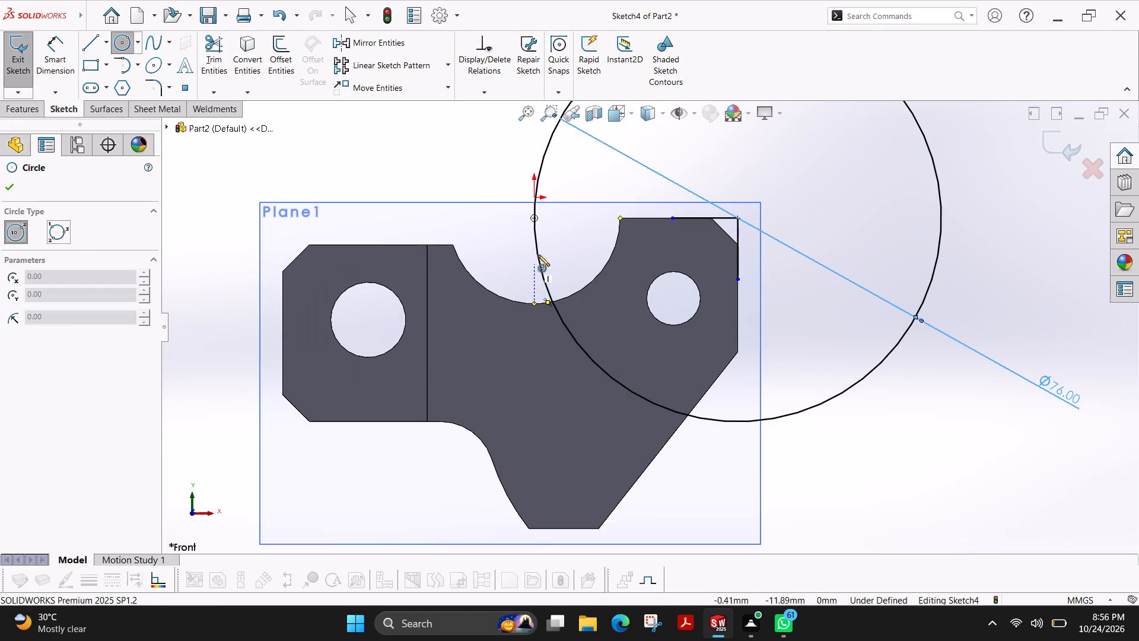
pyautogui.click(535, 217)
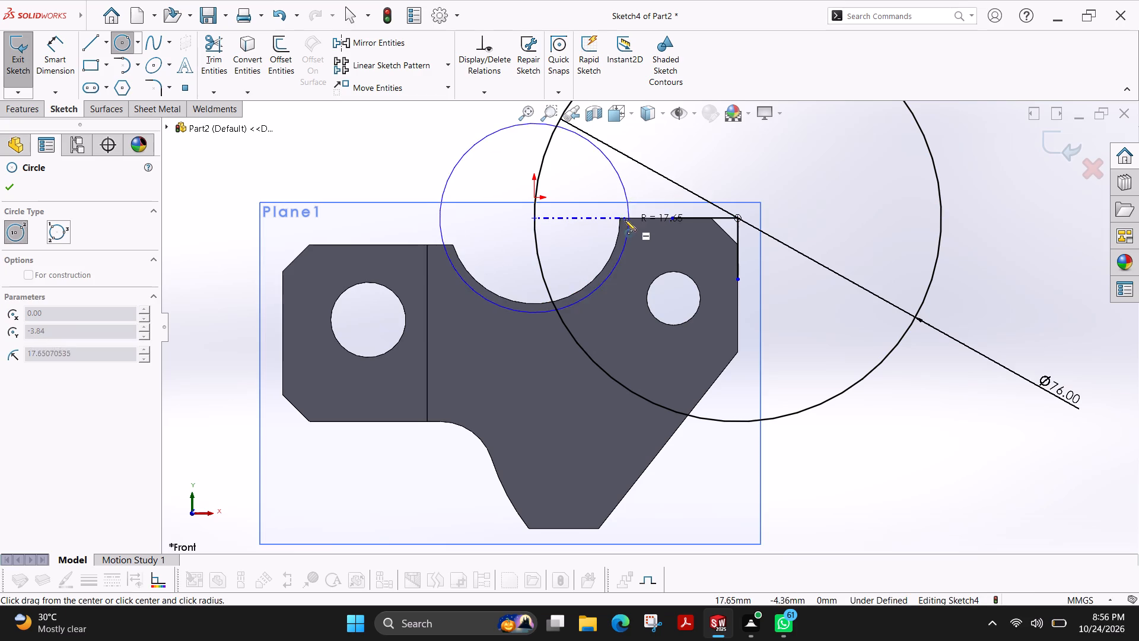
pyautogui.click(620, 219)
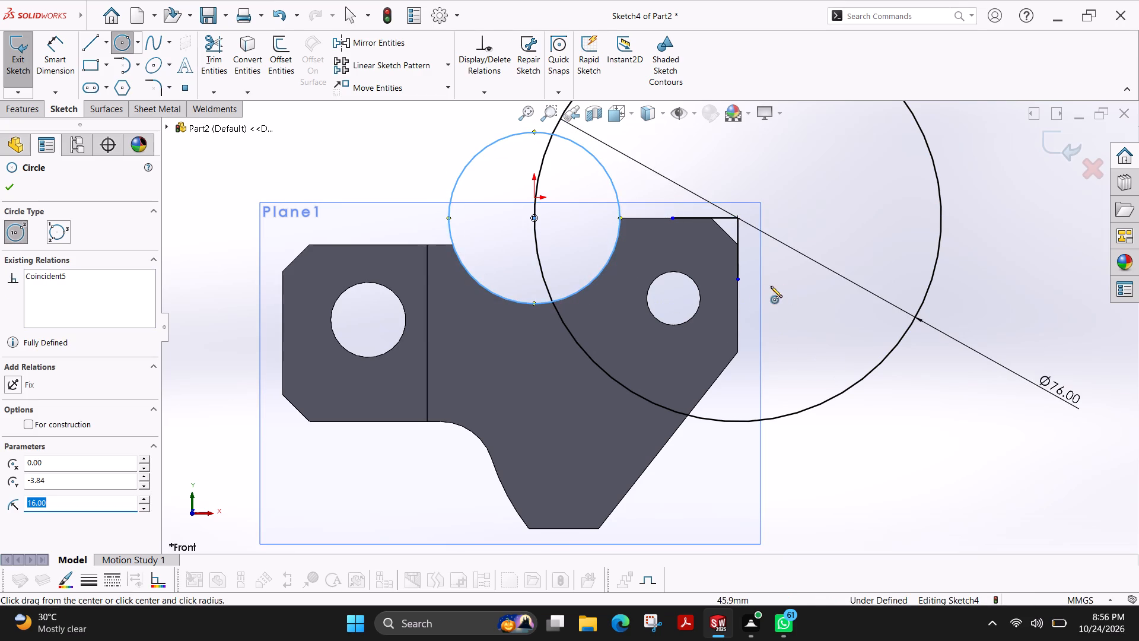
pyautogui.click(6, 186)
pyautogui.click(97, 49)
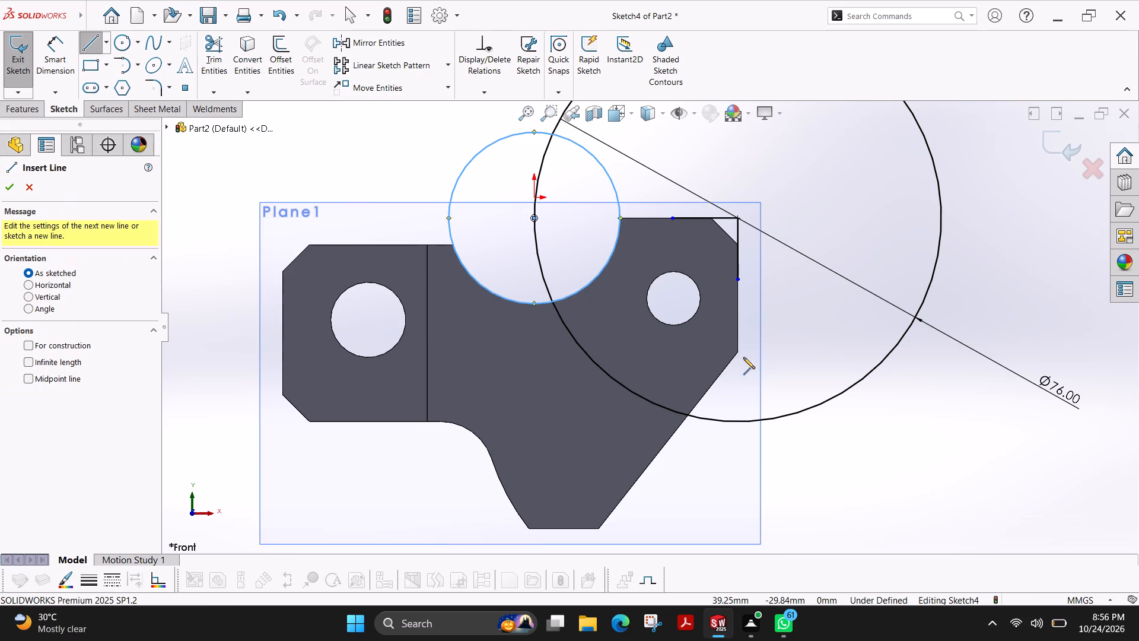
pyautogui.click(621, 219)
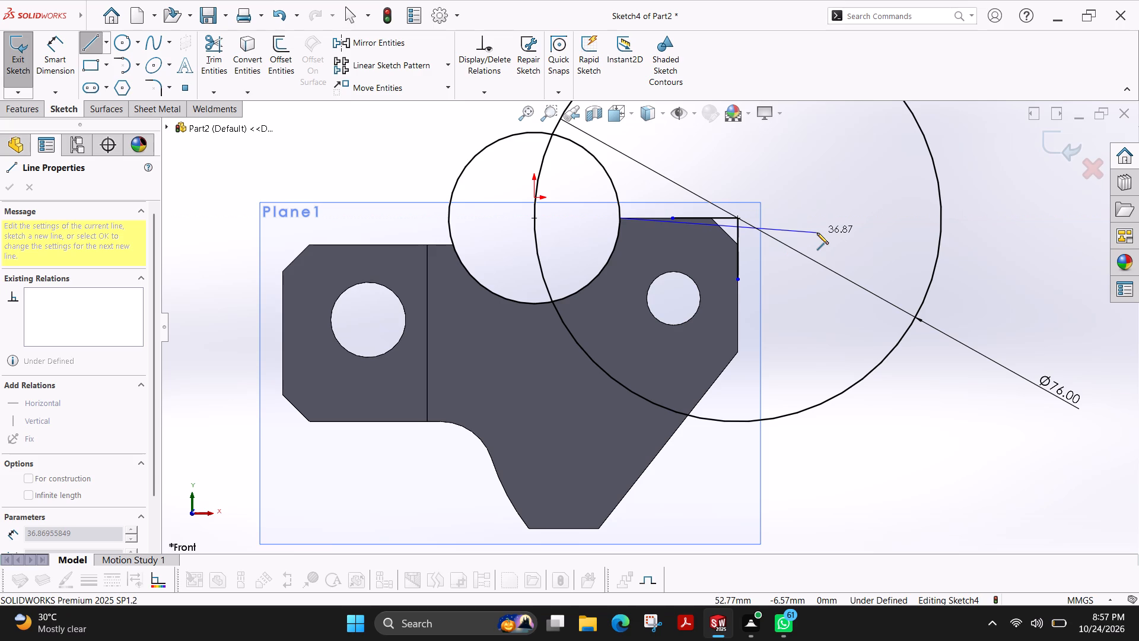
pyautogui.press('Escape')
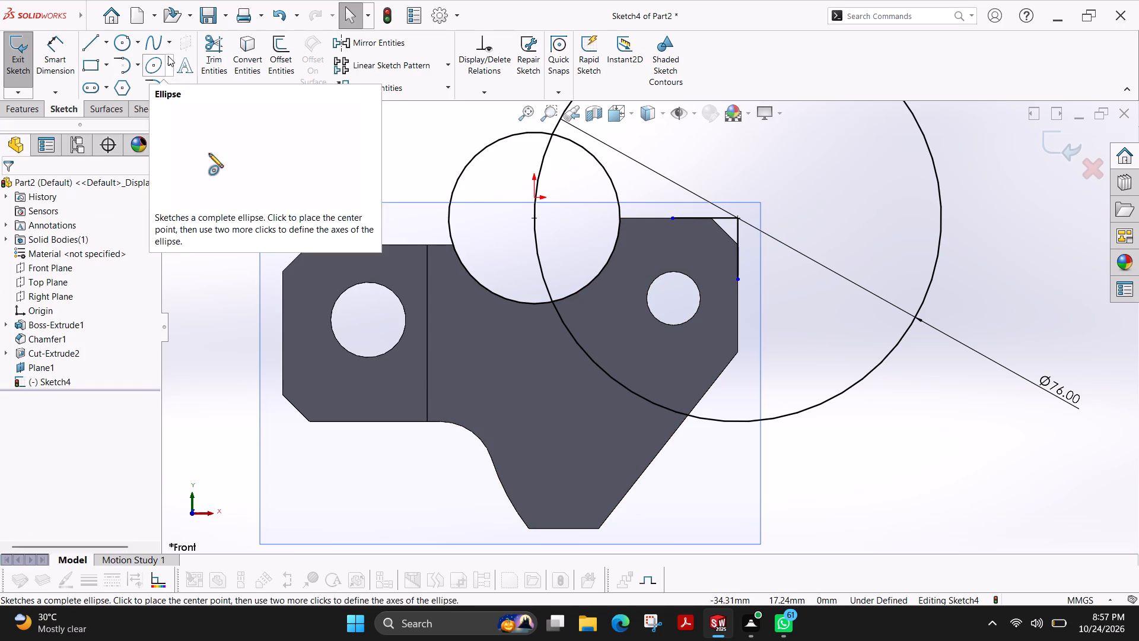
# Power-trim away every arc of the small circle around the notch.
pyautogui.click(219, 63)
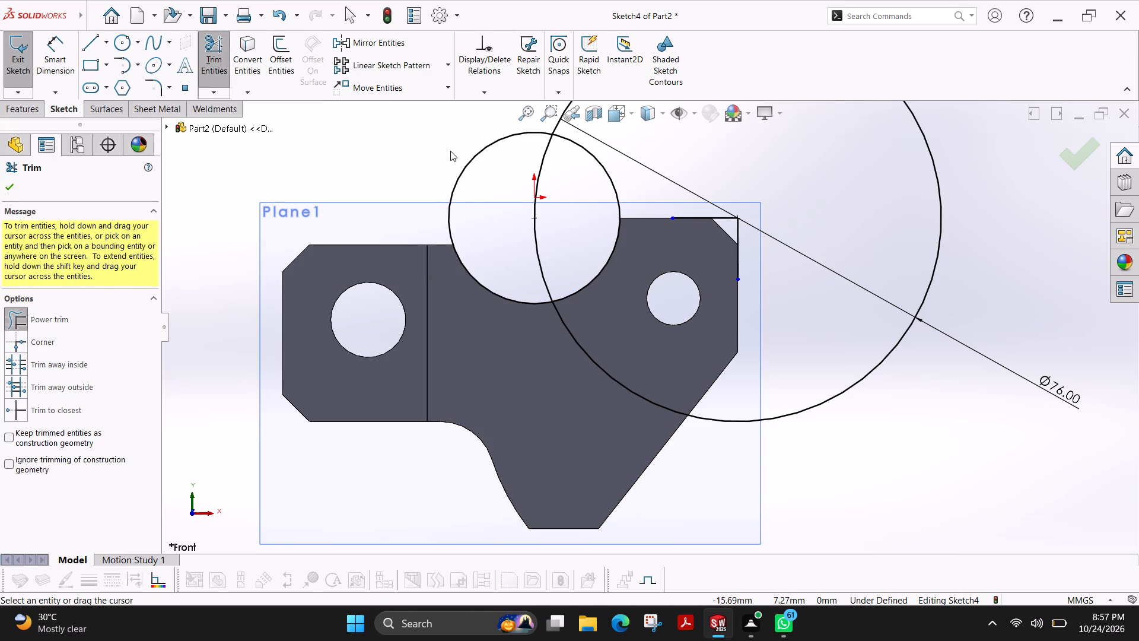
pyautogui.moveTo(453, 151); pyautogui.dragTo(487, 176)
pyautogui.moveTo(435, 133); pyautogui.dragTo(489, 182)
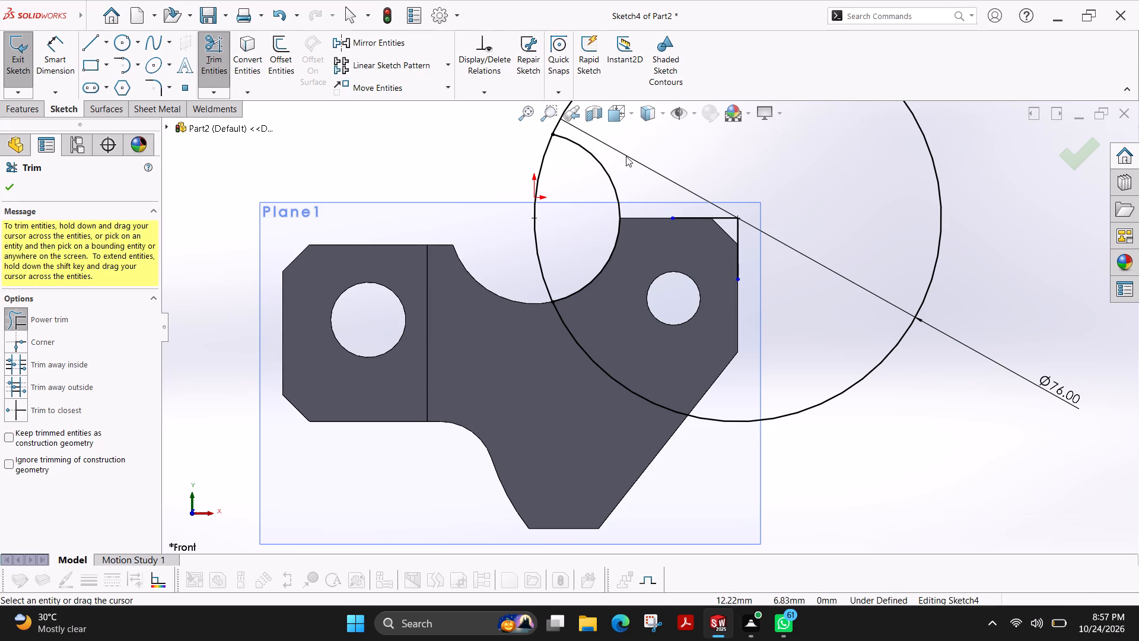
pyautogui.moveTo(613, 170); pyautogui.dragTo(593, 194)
# Power-trim away the two helper lines at the right arm's corner, leaving only the large circle in the sketch.
pyautogui.scroll(3, 761, 173)
pyautogui.scroll(-2, 761, 173)
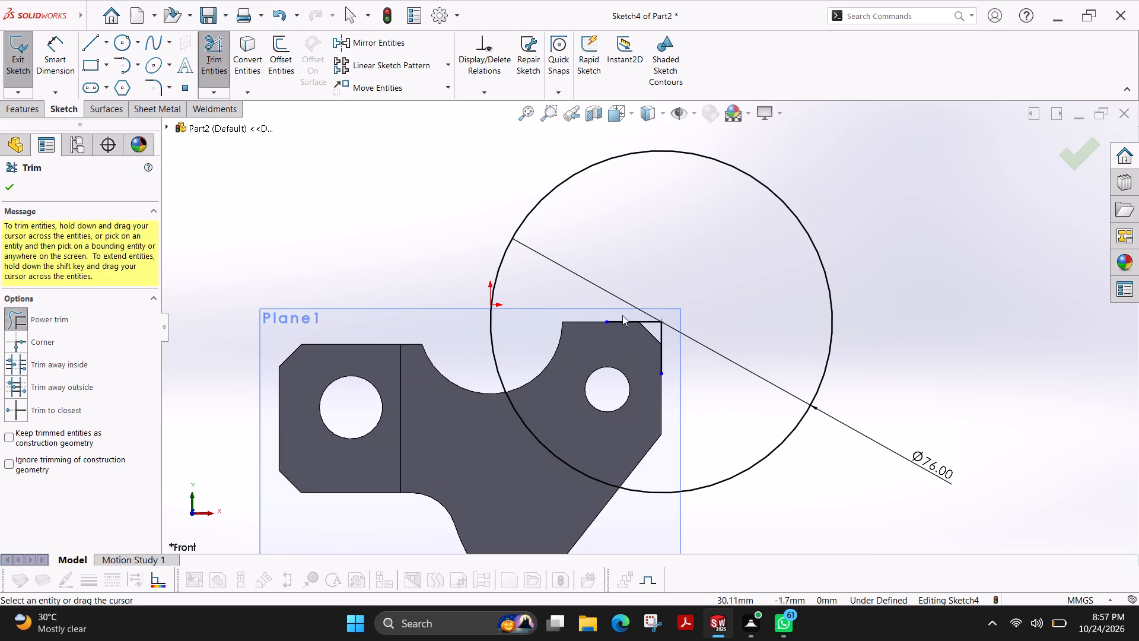
pyautogui.moveTo(621, 316); pyautogui.dragTo(676, 283)
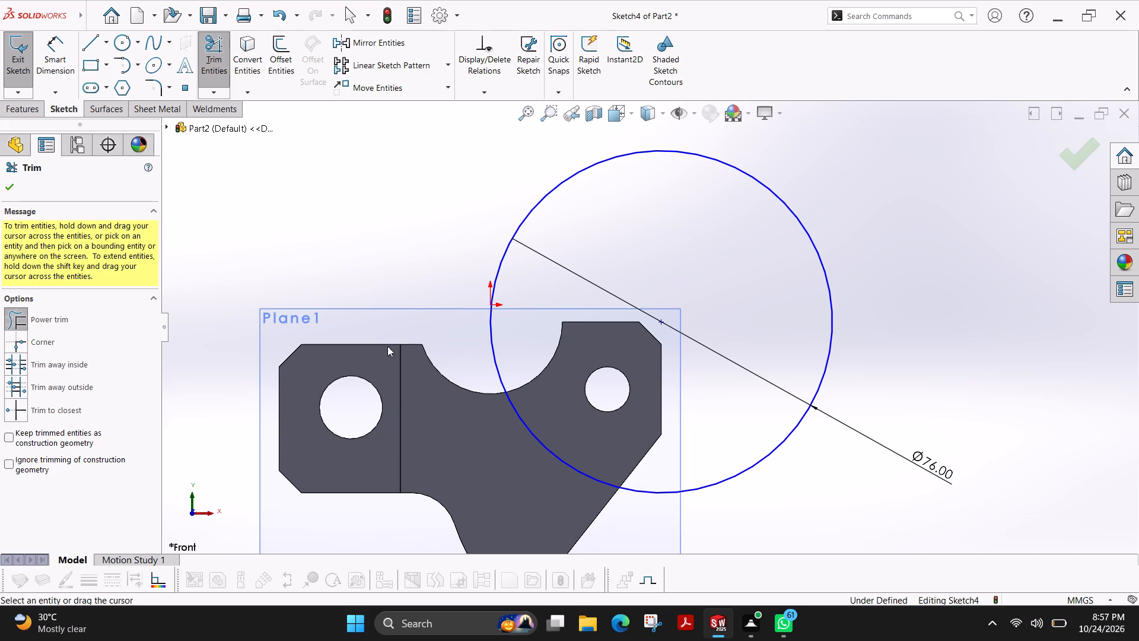
pyautogui.click(11, 186)
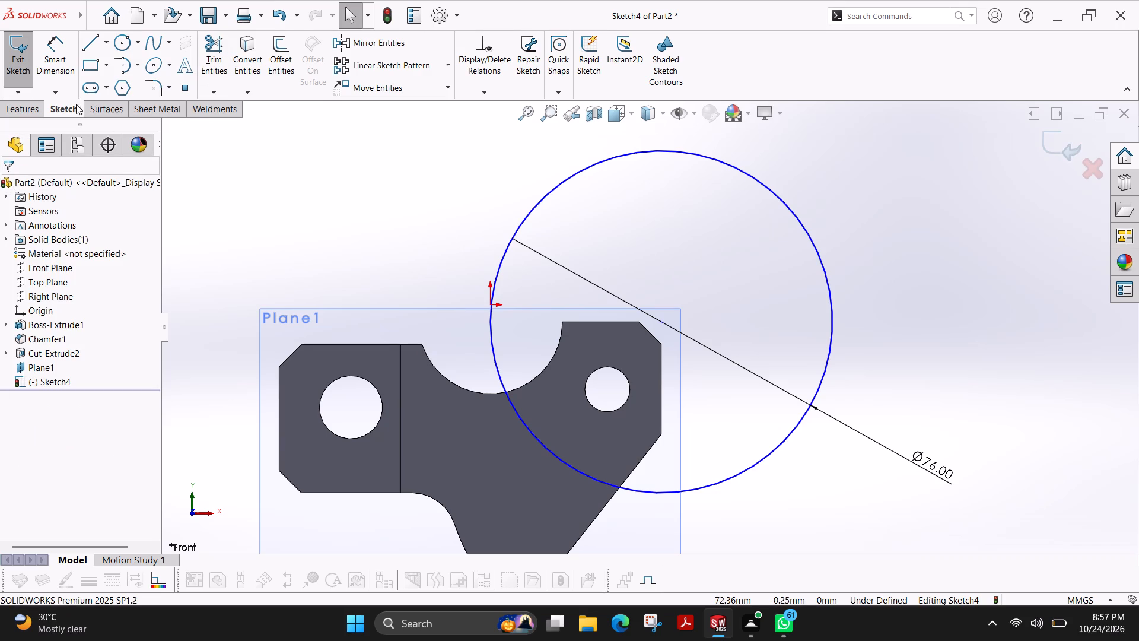
# Extrude-cut the 76 mm circle sketch through the right arm with a Mid Plane end condition and 11 mm depth.
pyautogui.click(40, 111)
pyautogui.click(217, 50)
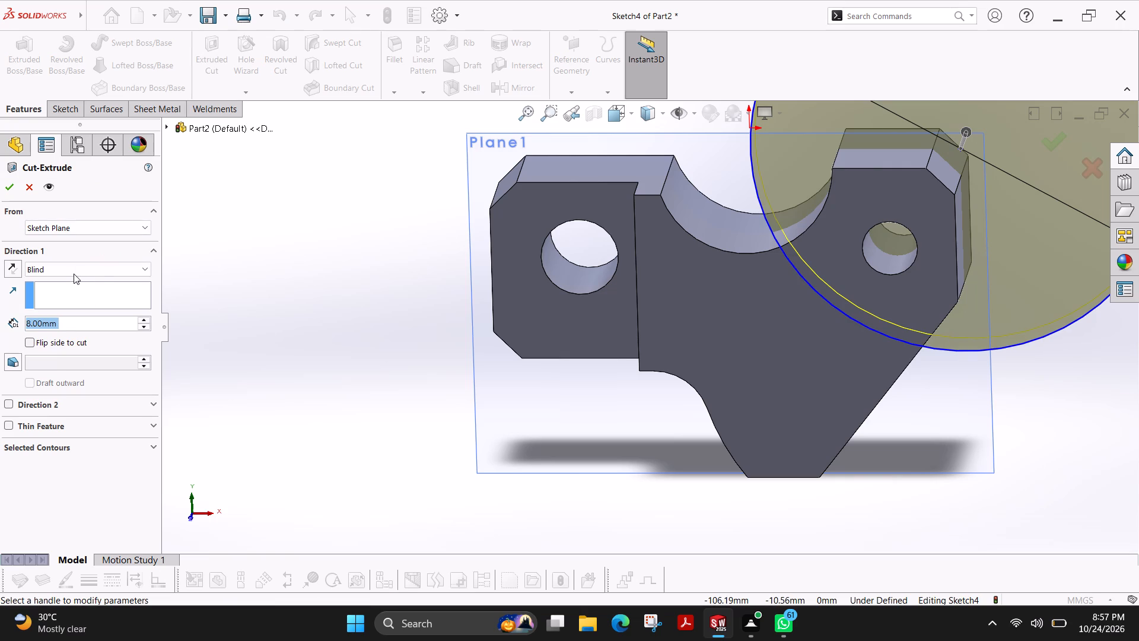
pyautogui.click(78, 266)
pyautogui.click(56, 362)
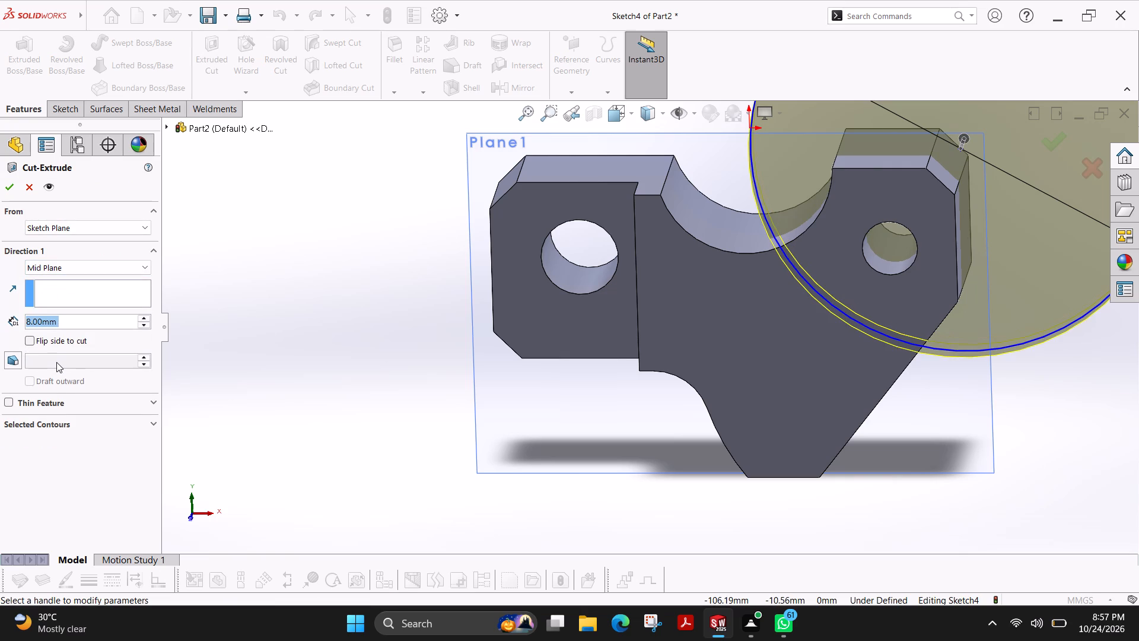
pyautogui.doubleClick(65, 321)
pyautogui.write('11')
pyautogui.press('Return')
pyautogui.click(9, 186)
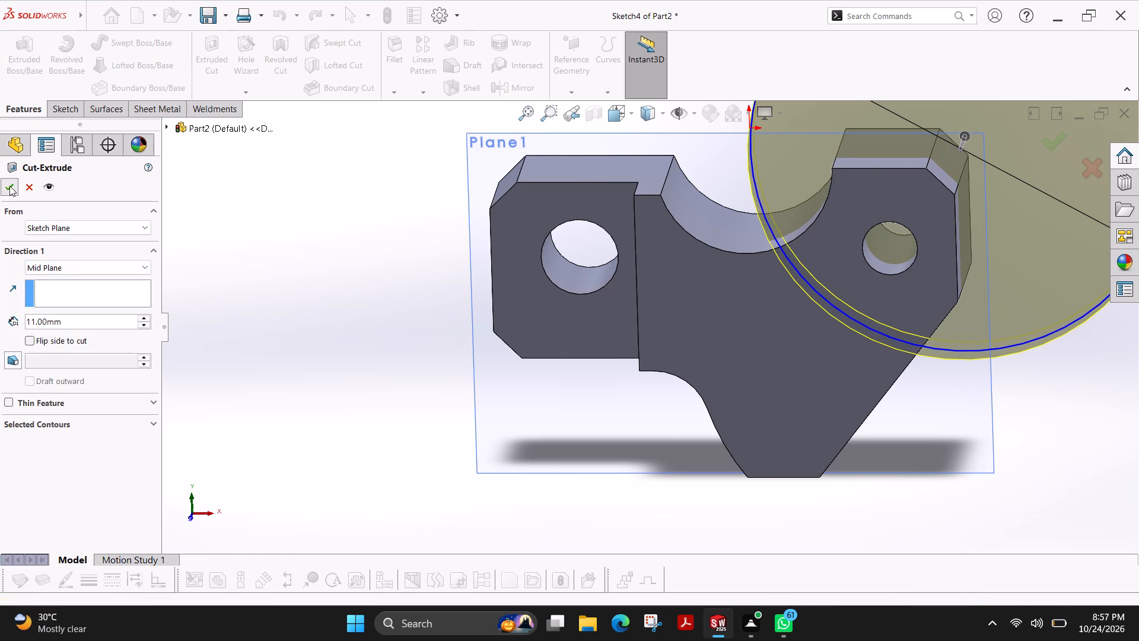
pyautogui.scroll(2, 542, 275)
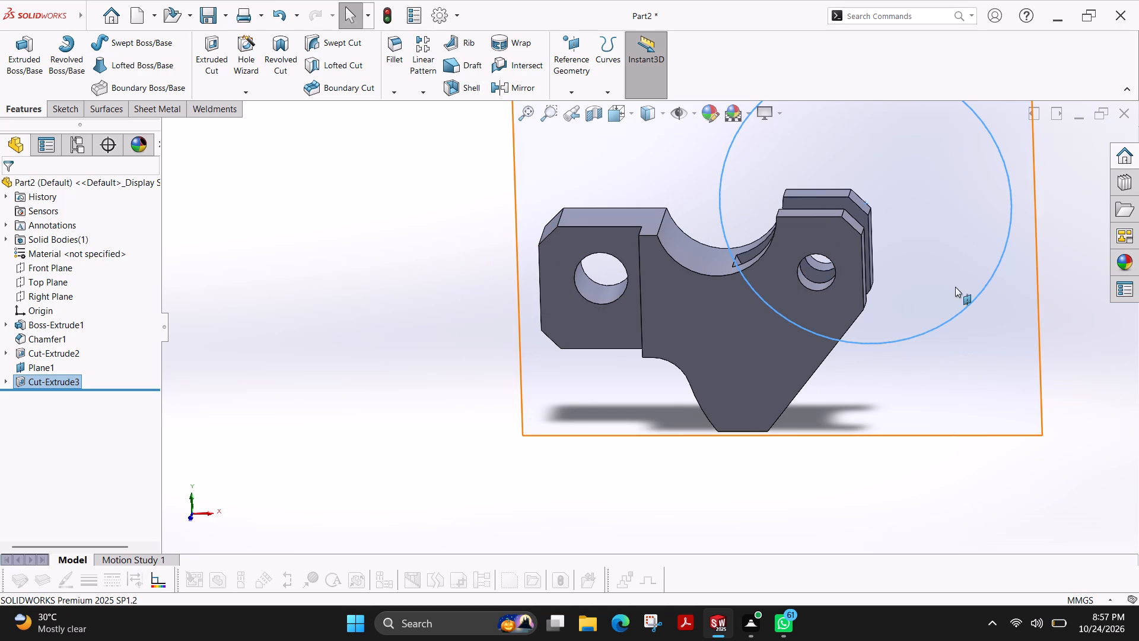
pyautogui.press('Escape')
pyautogui.press('Escape')
# Hide the reference plane used for the slot cut and set the part to the isometric view.
pyautogui.keyDown('ctrl'); pyautogui.keyDown('shift'); pyautogui.moveTo(956, 250); pyautogui.dragTo(934, 271, button='middle'); pyautogui.keyUp('shift'); pyautogui.keyUp('ctrl')
pyautogui.rightClick(923, 201)
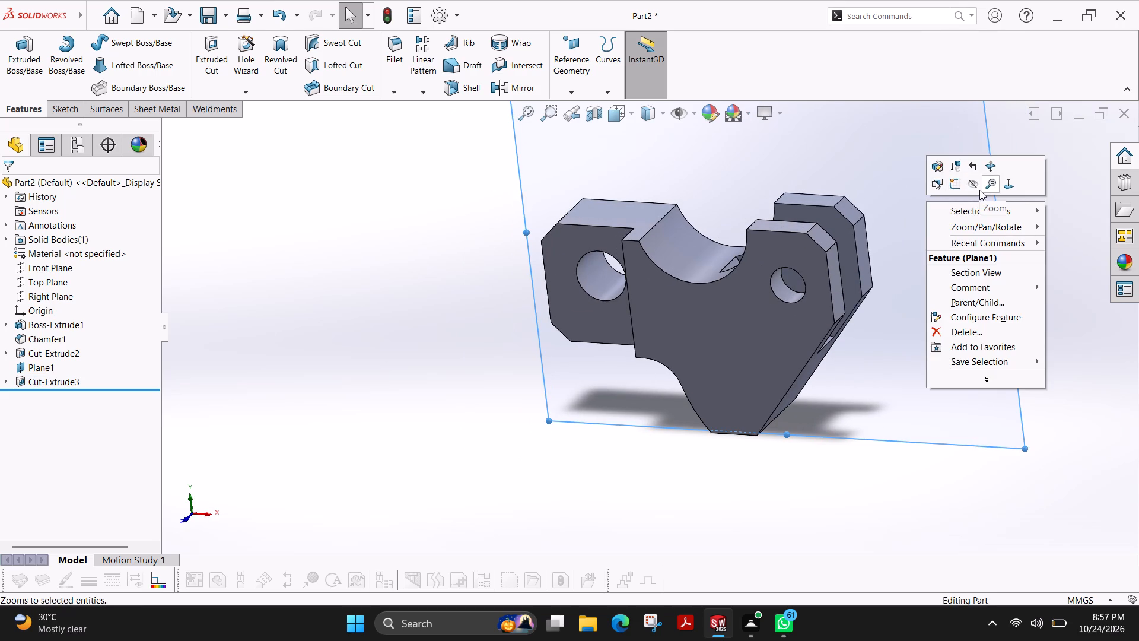
pyautogui.click(979, 190)
pyautogui.click(630, 107)
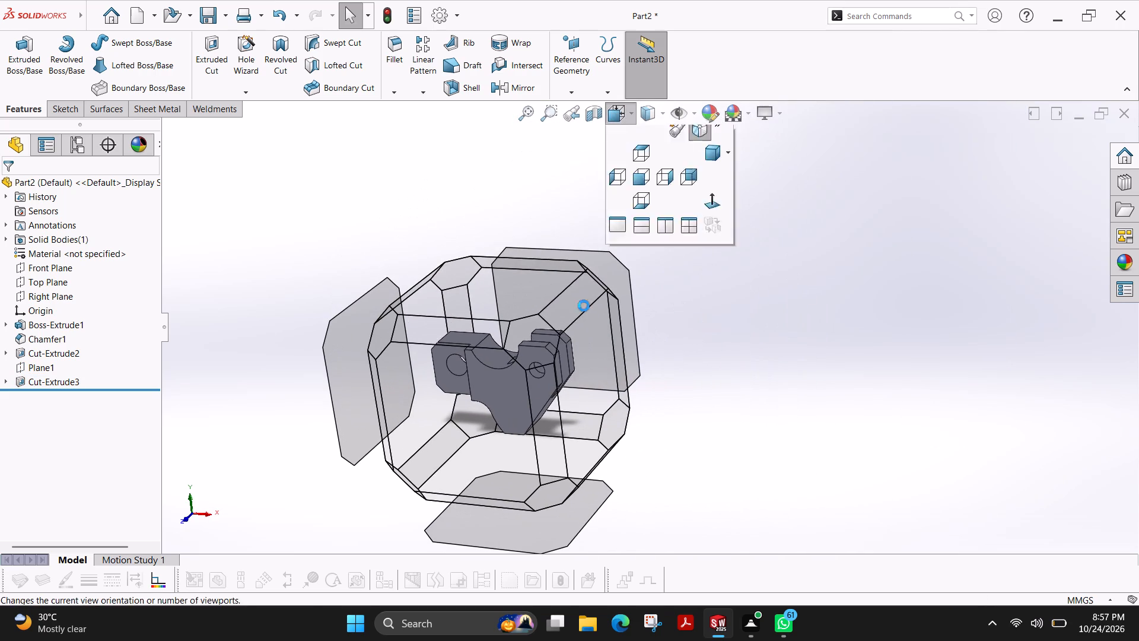
pyautogui.click(537, 345)
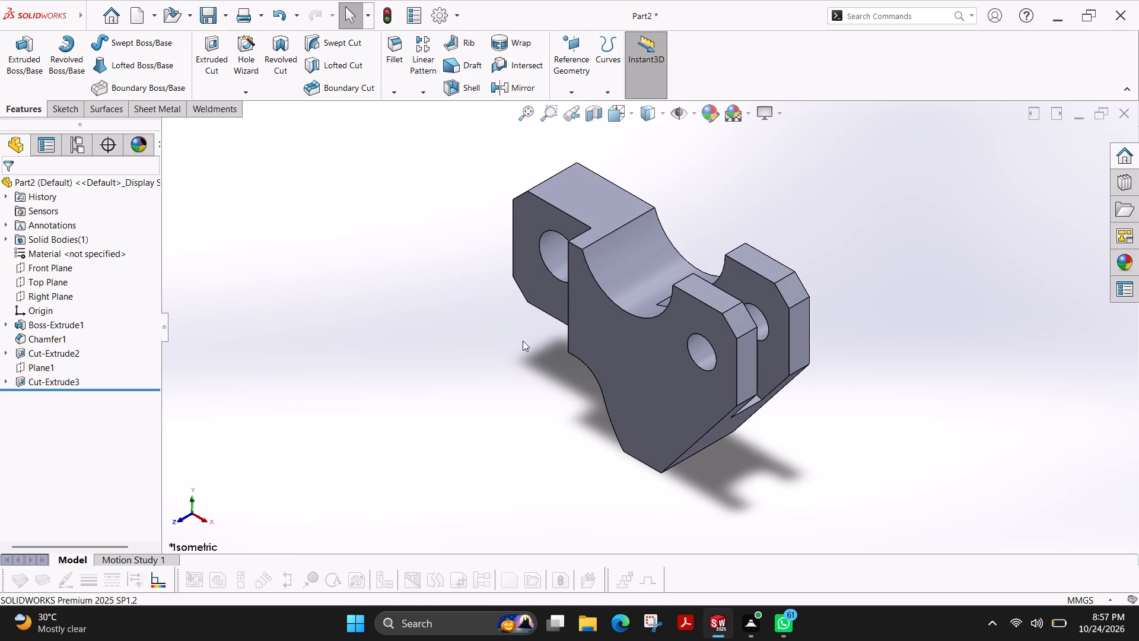
# Save the part as fujiPart87 in the solidworks folder inside Desktop > fuji drawing file.
pyautogui.hotkey('ctrl', 's')
pyautogui.click(149, 39)
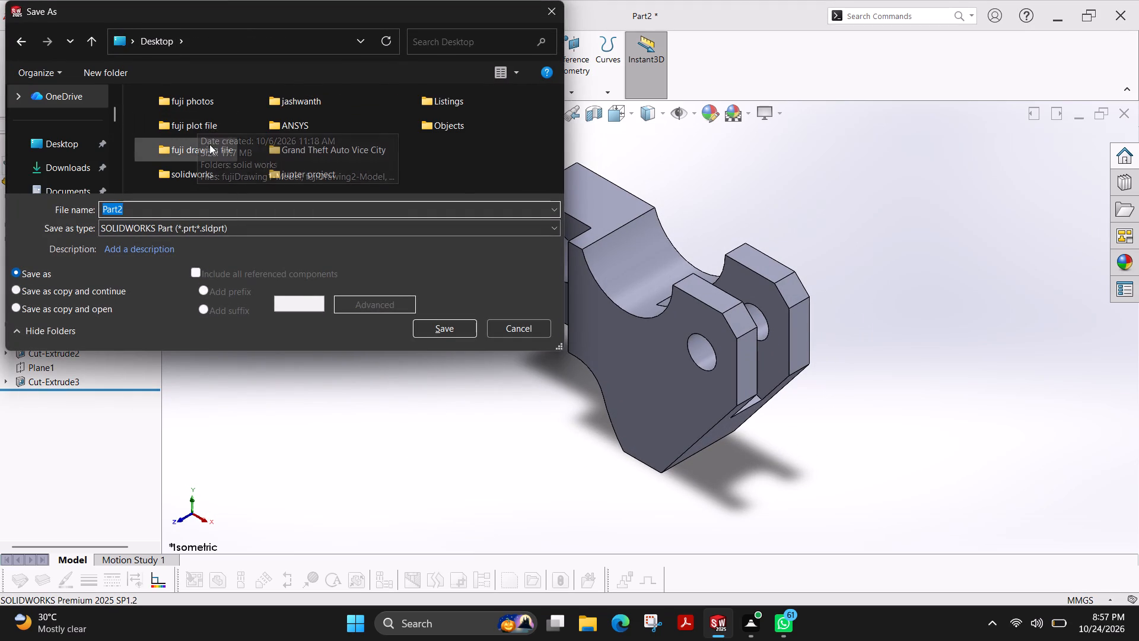
pyautogui.doubleClick(212, 148)
pyautogui.doubleClick(202, 113)
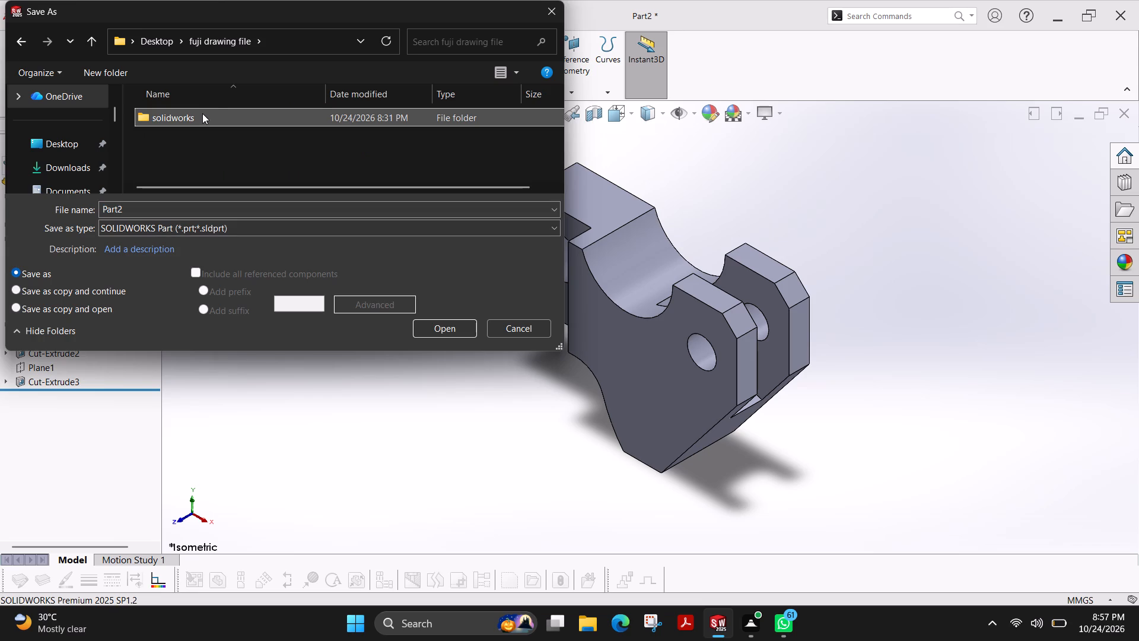
pyautogui.scroll(-20, 259, 135)
pyautogui.scroll(-15, 259, 135)
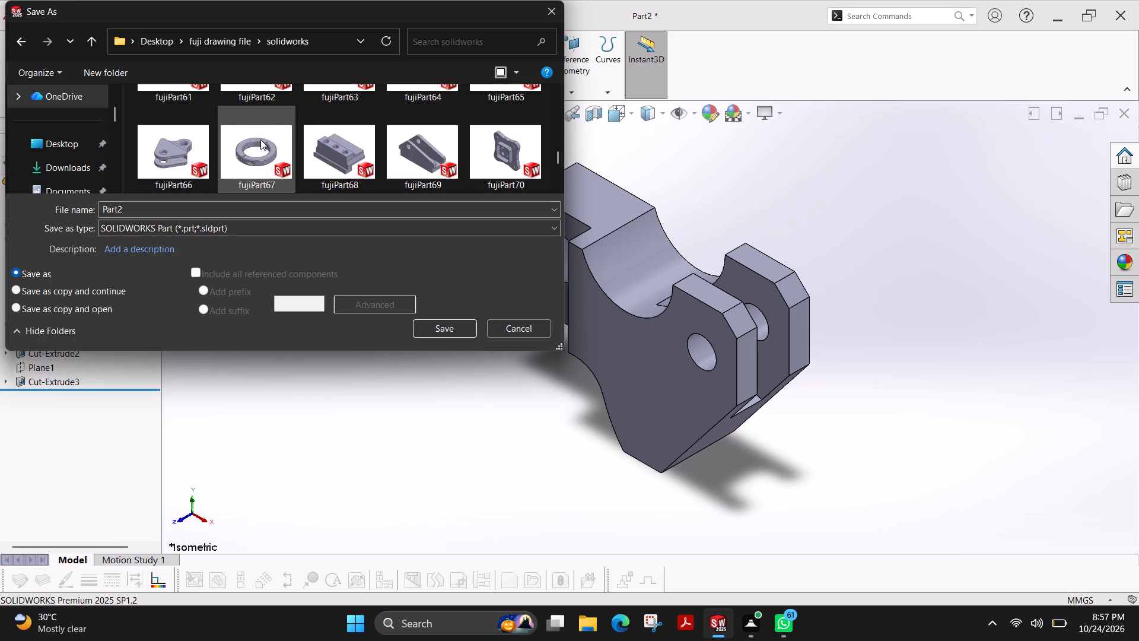
pyautogui.scroll(-16, 260, 139)
pyautogui.click(193, 205)
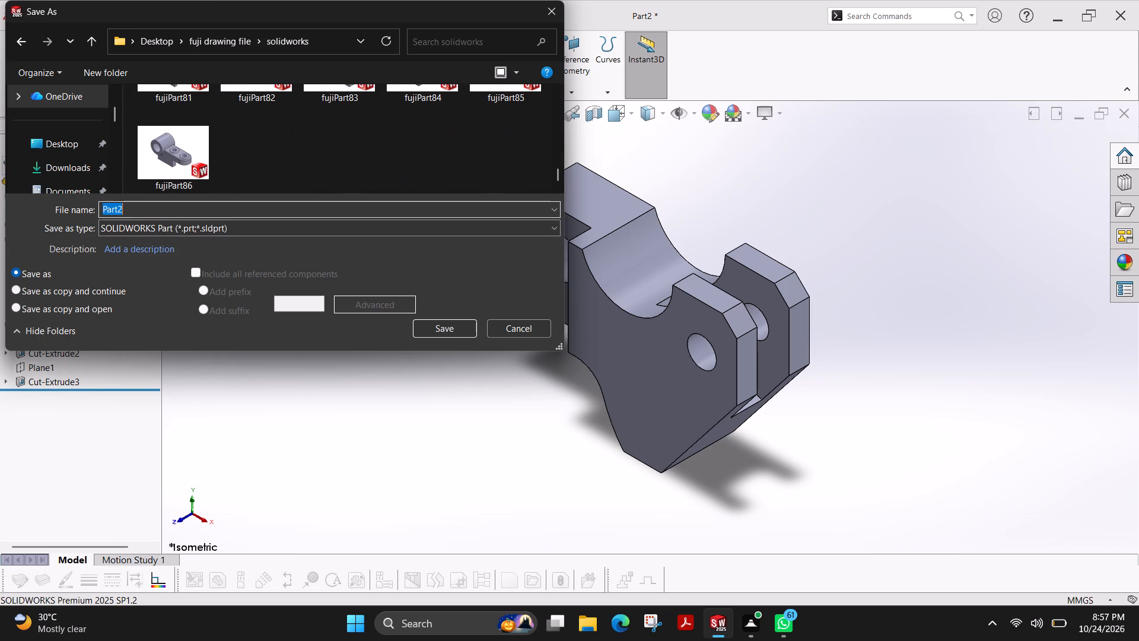
pyautogui.press('Right')
pyautogui.press('BackSpace')
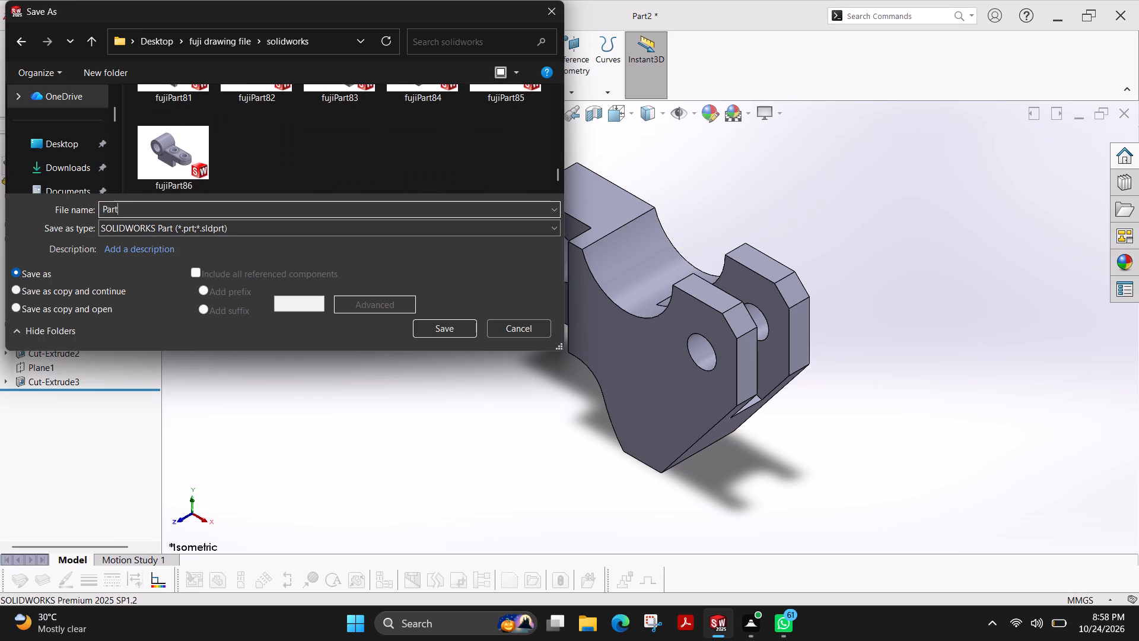
pyautogui.write('87')
pyautogui.press('Left')
pyautogui.press('Left')
pyautogui.press('Left')
pyautogui.press('Left')
pyautogui.press('Left')
pyautogui.press('Left')
pyautogui.press('Left')
pyautogui.press('Left')
pyautogui.press('Left')
pyautogui.press('Left')
pyautogui.press('Left')
pyautogui.press('Left')
pyautogui.press('Left')
pyautogui.press('Left')
pyautogui.press('Left')
pyautogui.press('Left')
pyautogui.write('fuji')
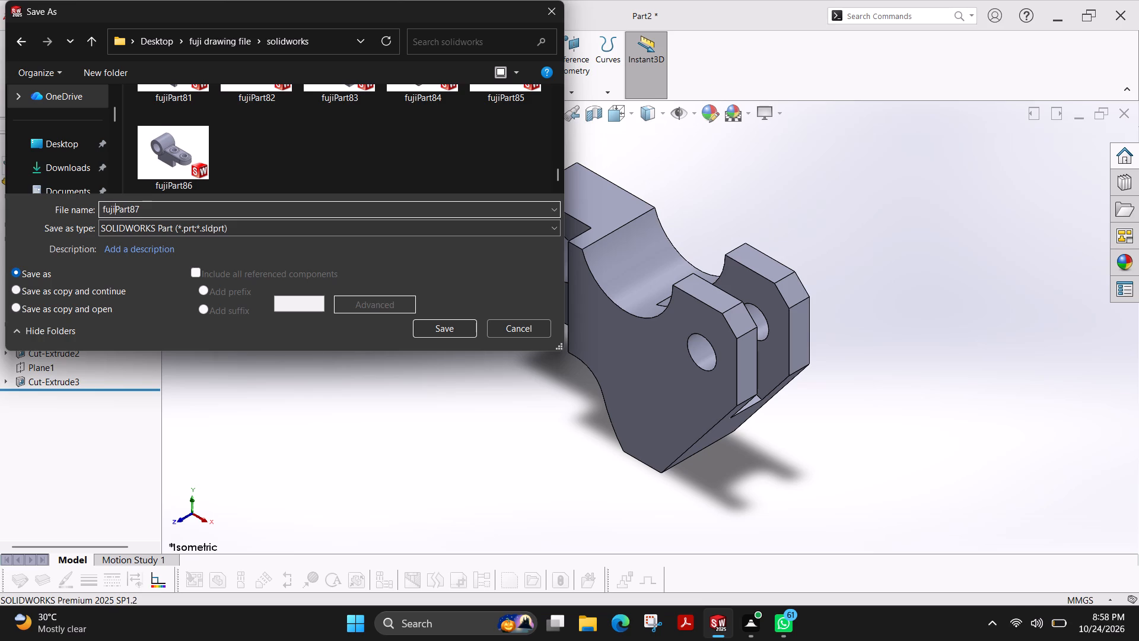
pyautogui.click(448, 324)
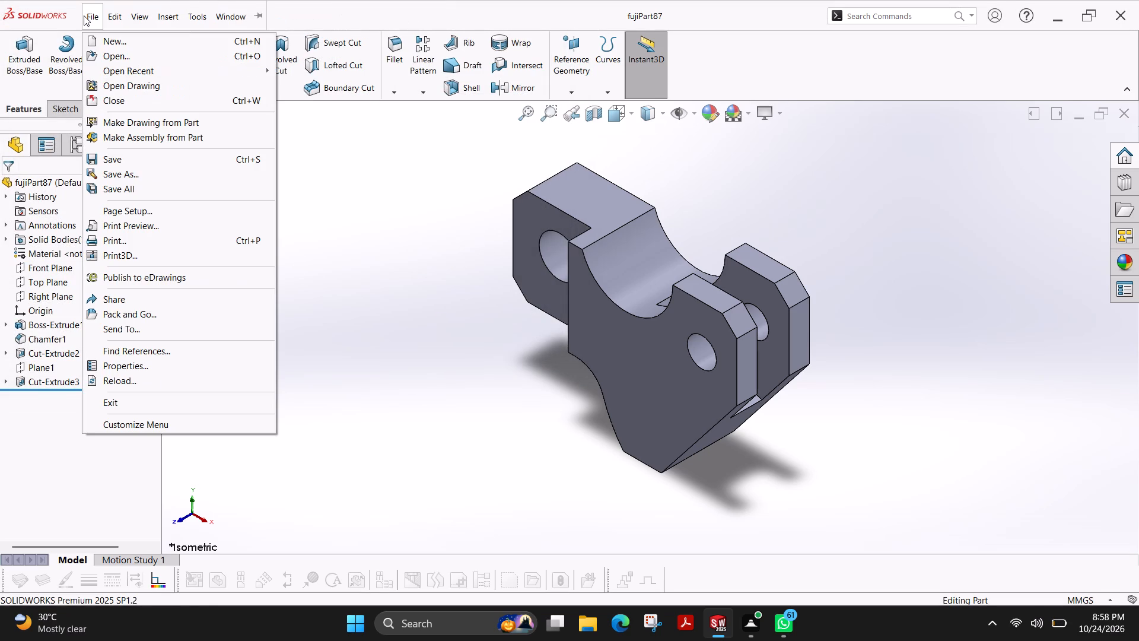
# Save a PDF copy named fujiPart87 in the solid works folder inside Desktop > fuji plot file.
pyautogui.click(142, 173)
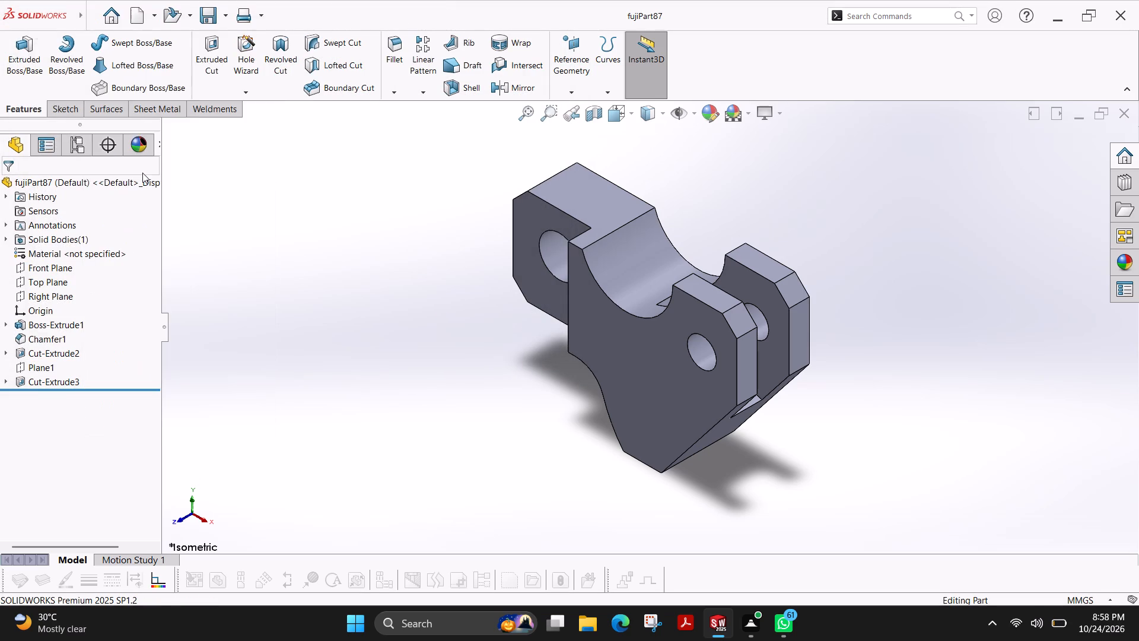
pyautogui.click(161, 46)
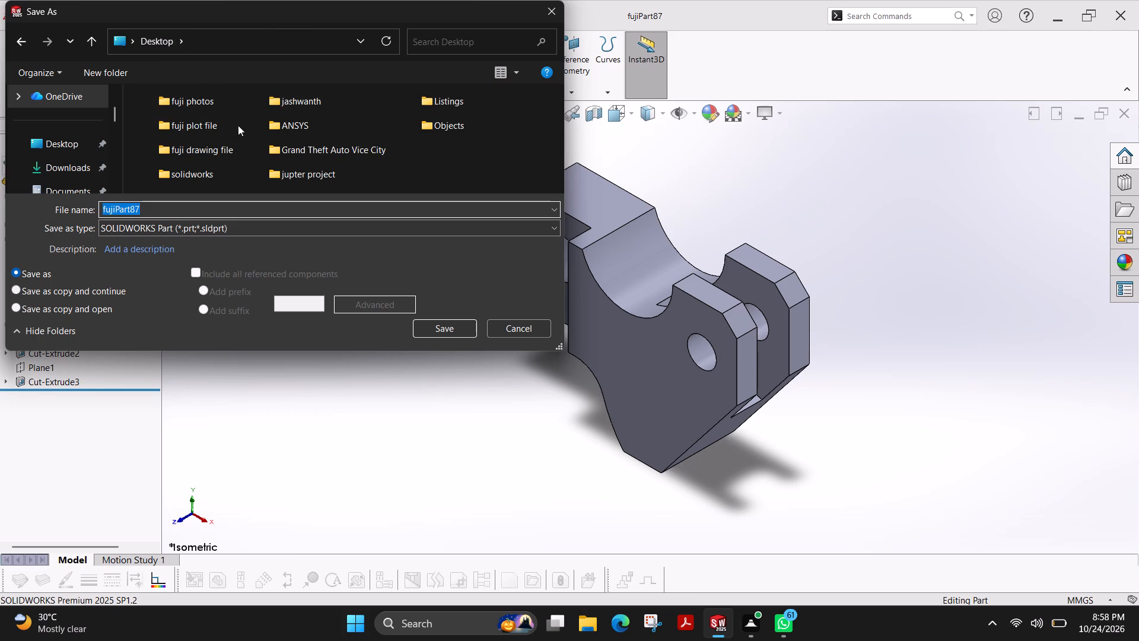
pyautogui.doubleClick(228, 126)
pyautogui.click(259, 235)
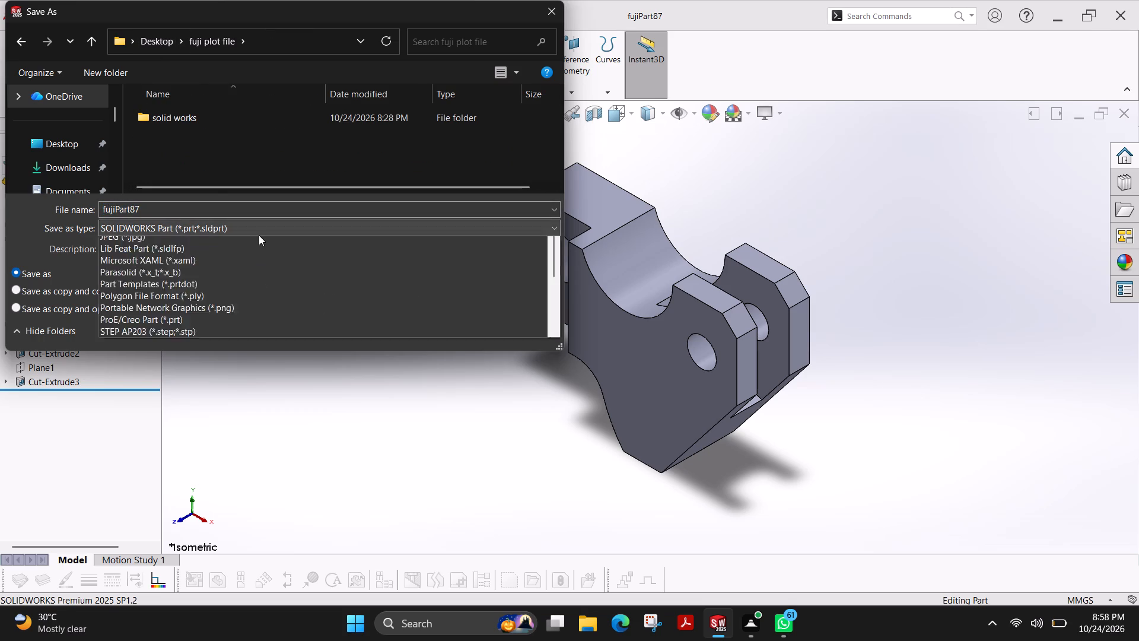
pyautogui.click(183, 350)
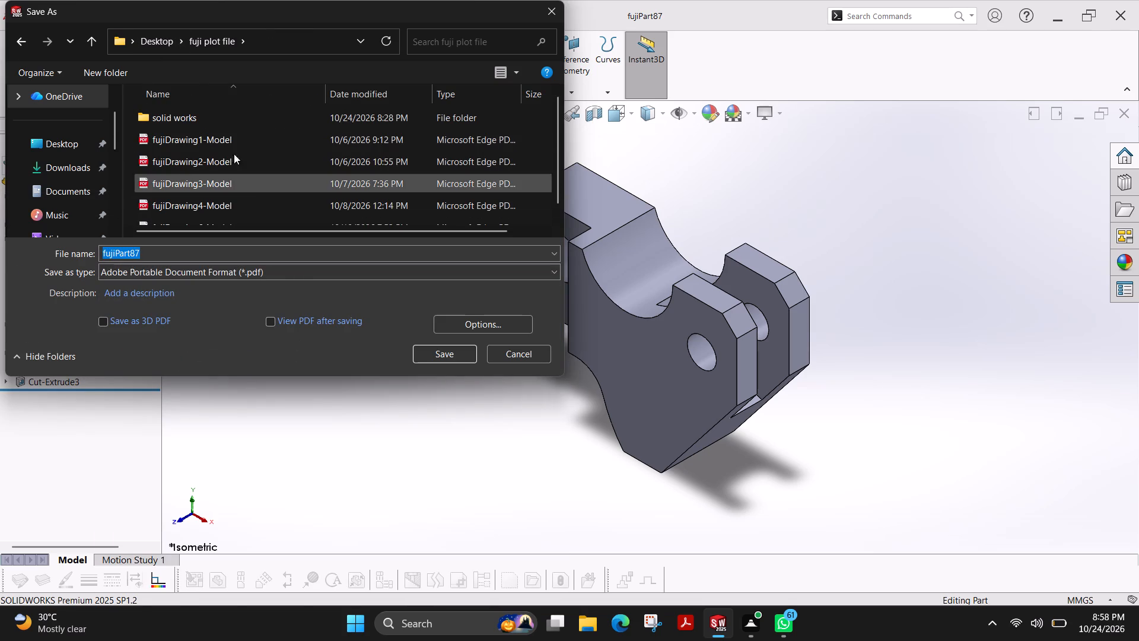
pyautogui.doubleClick(202, 122)
pyautogui.scroll(-10, 380, 157)
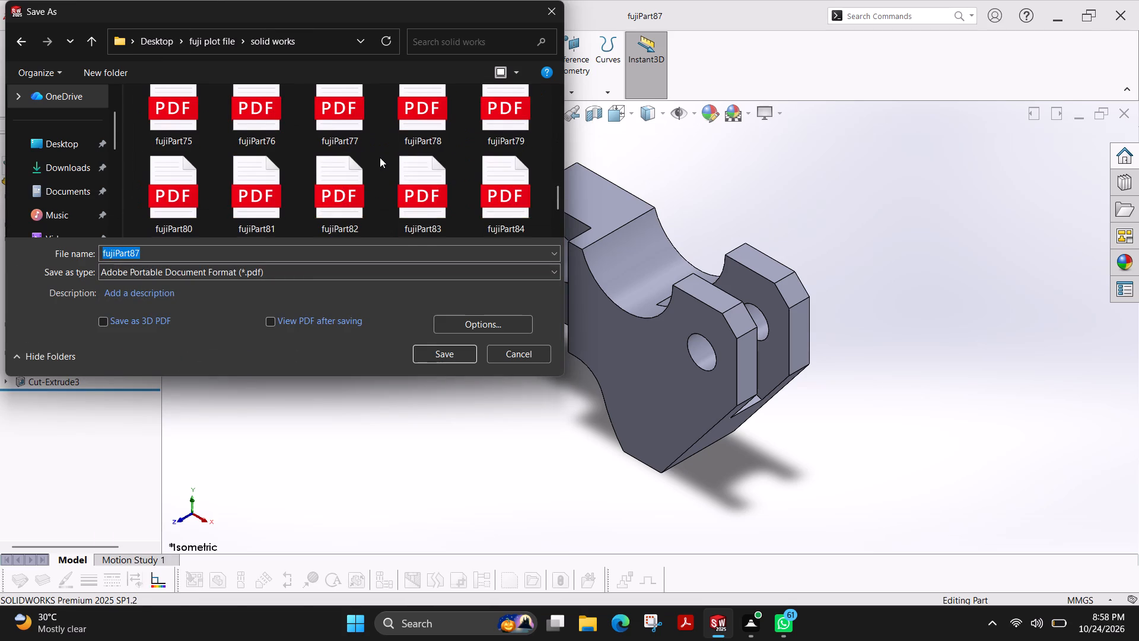
pyautogui.scroll(-8, 380, 157)
pyautogui.scroll(15, 380, 157)
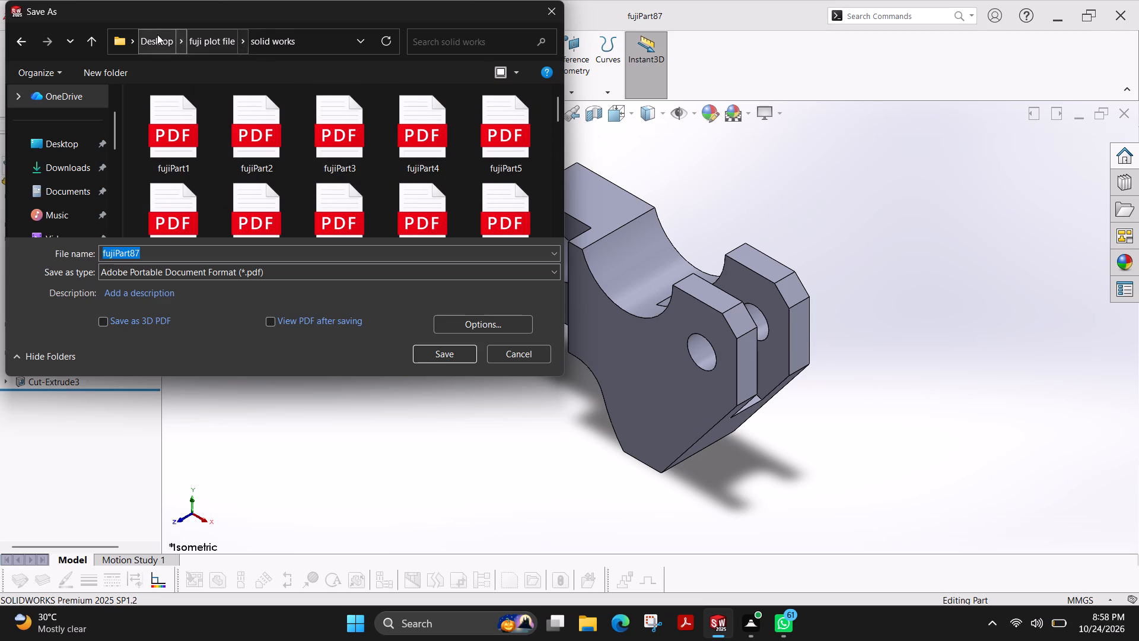
pyautogui.scroll(-13, 346, 186)
pyautogui.click(466, 355)
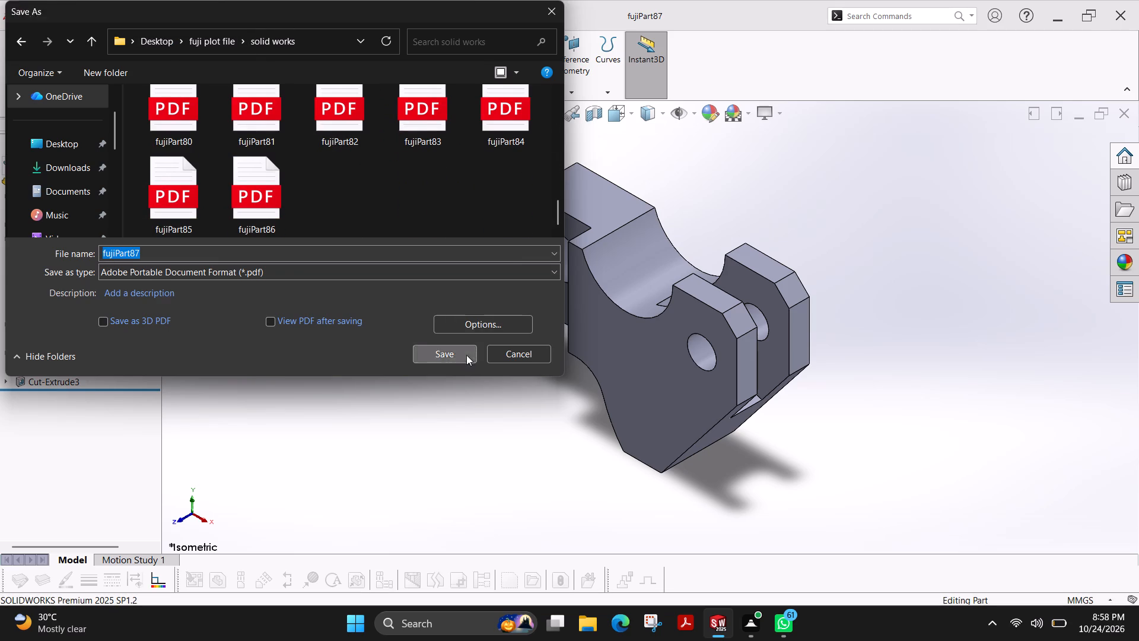